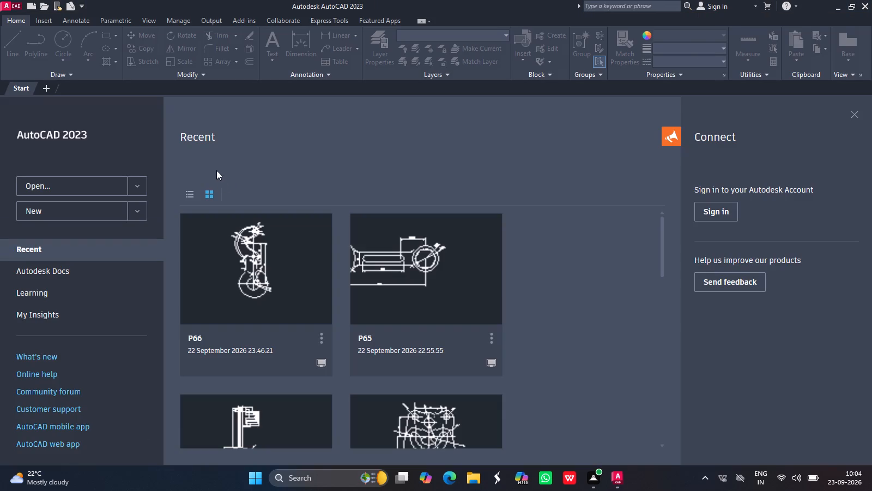
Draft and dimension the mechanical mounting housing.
Create a new blank drawing from the start page.
left_click(87, 211)
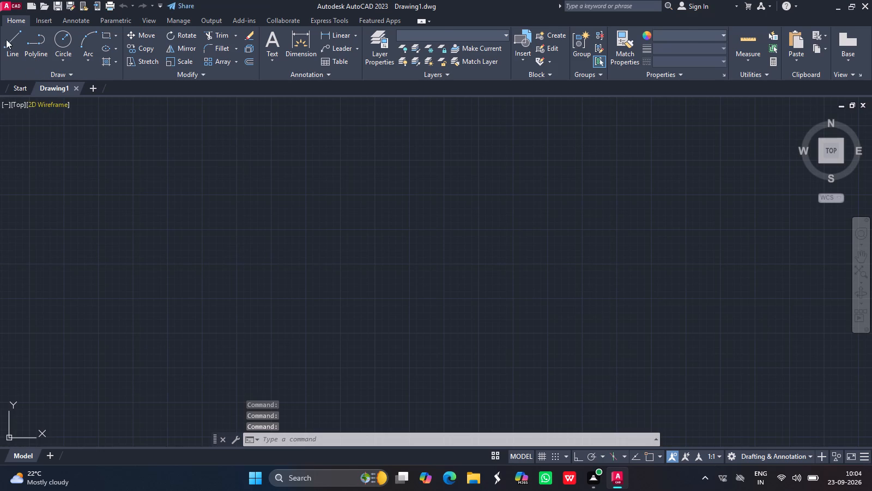
Turn on log file recording for the new drawing with the LOGFILEON command.
left_click(371, 440)
type("logf")
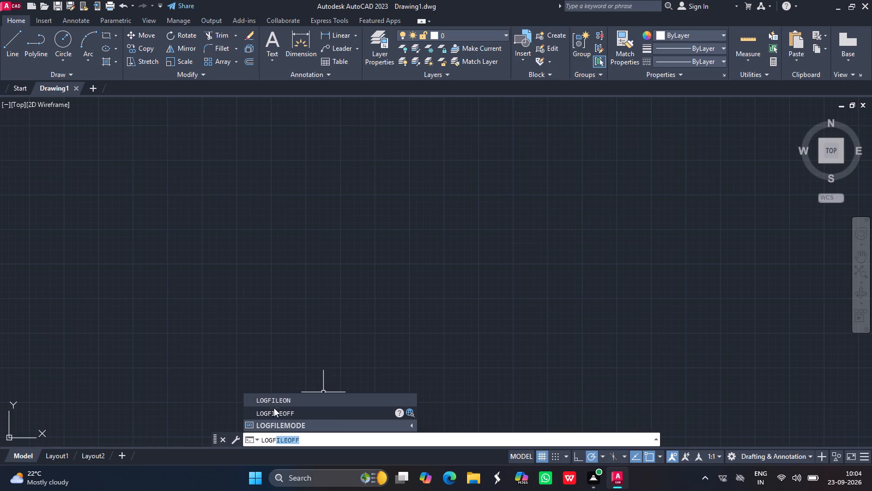
left_click(285, 397)
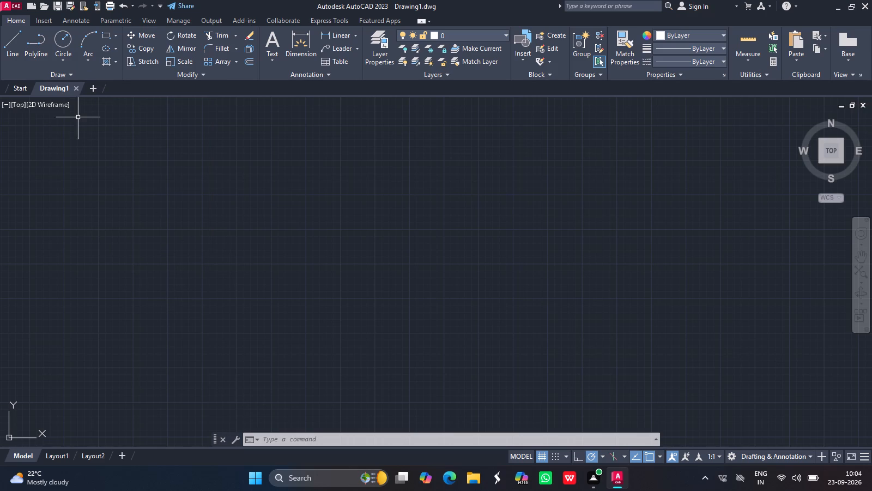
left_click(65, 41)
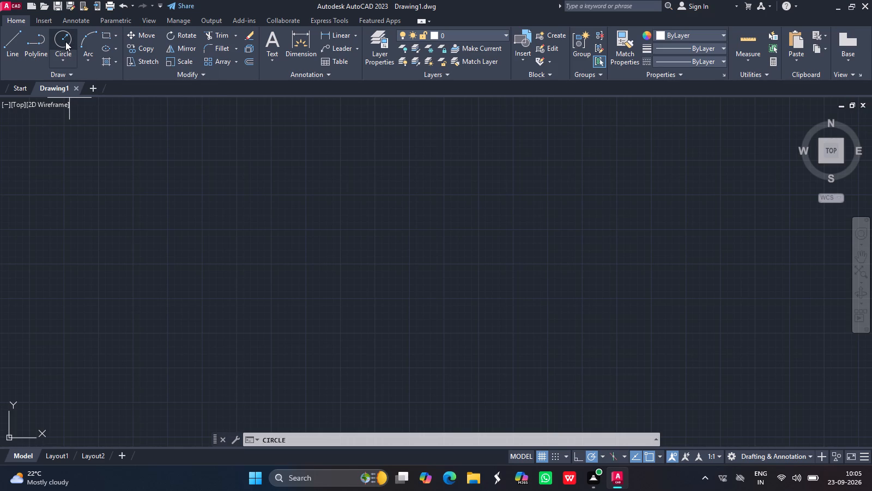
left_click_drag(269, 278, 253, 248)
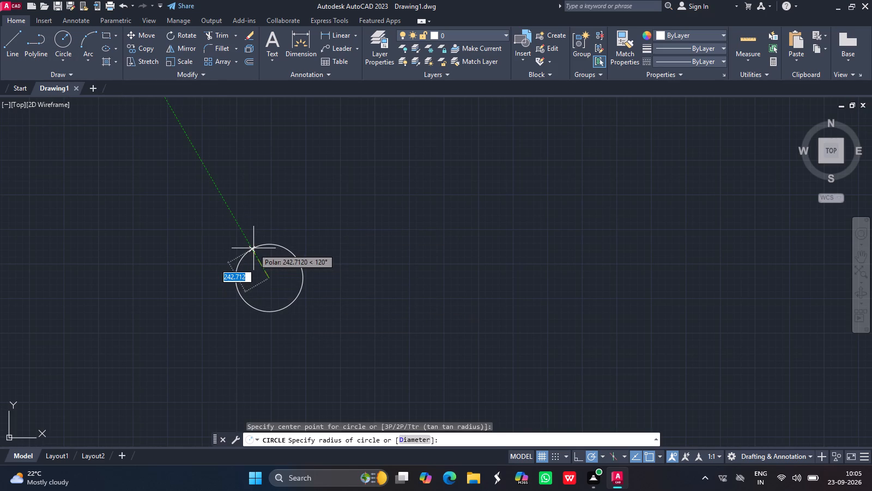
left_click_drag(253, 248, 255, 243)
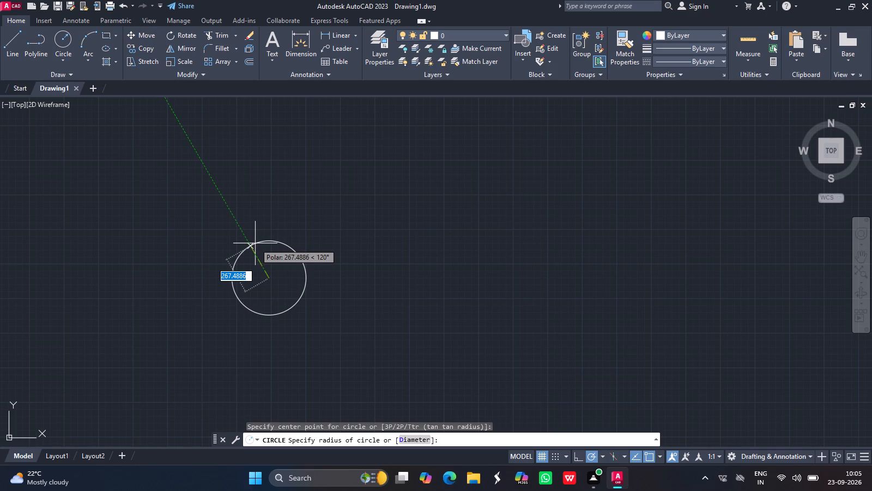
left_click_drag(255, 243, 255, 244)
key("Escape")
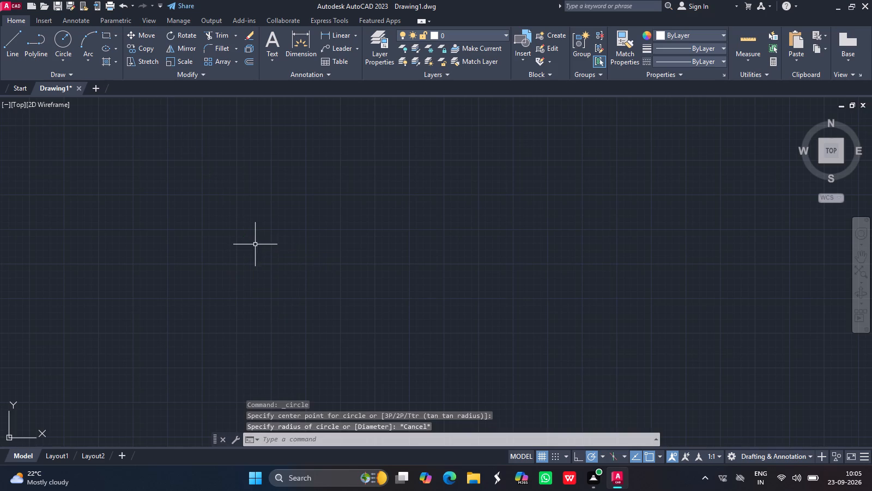
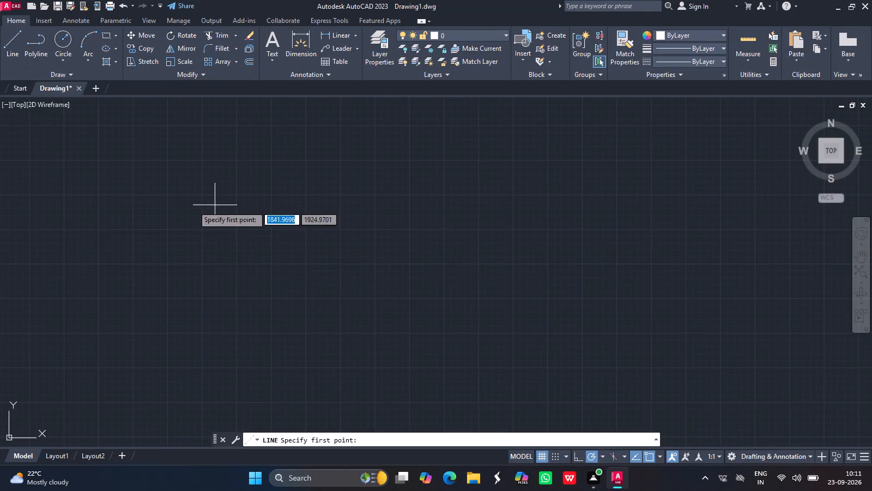
Draw a horizontal line 150 units long in the empty drawing area.
left_click(308, 260)
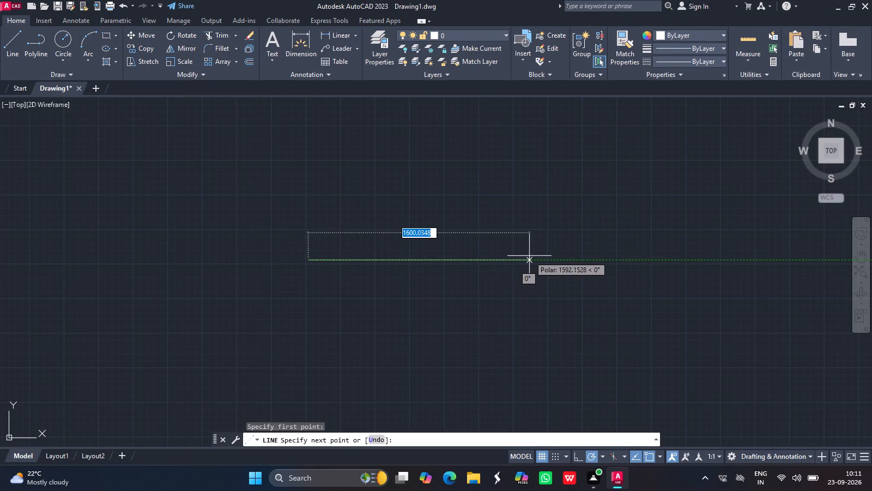
type("150")
key("Return")
key("Return")
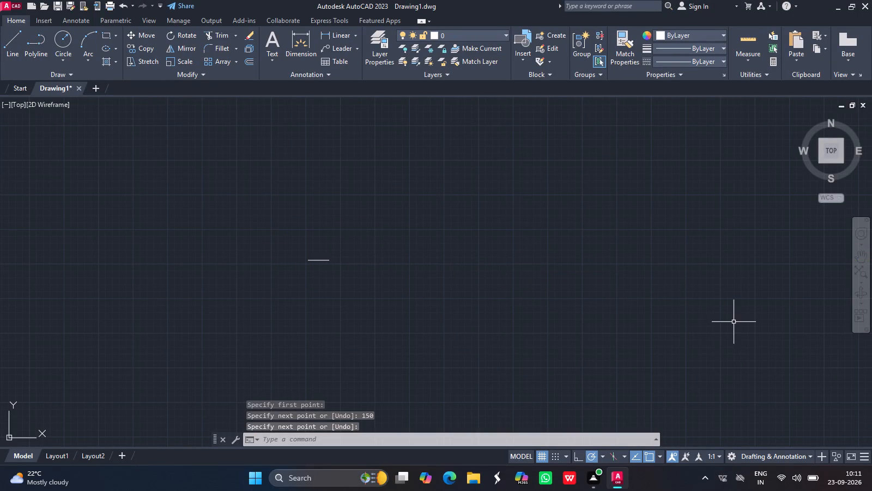
Draw a circle of radius 11 centred on the left endpoint of the 150-unit line.
left_click(859, 254)
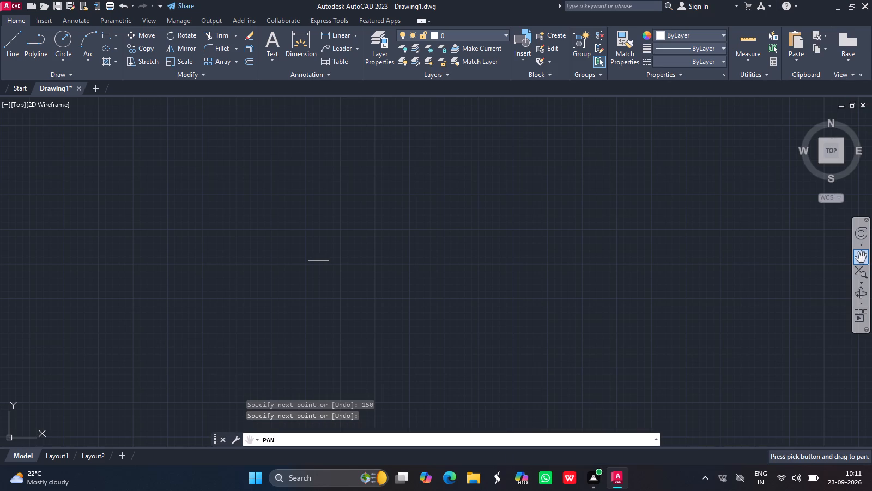
scroll(239, 255, "up", 4, "ctrl")
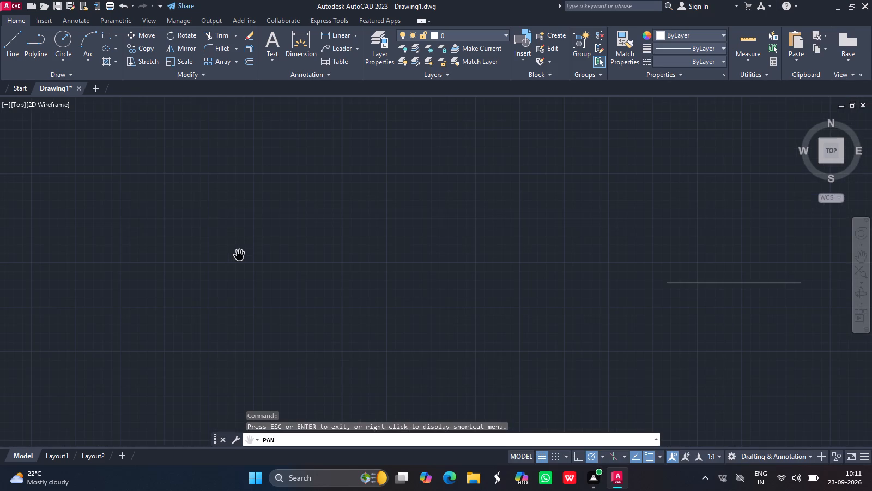
left_click_drag(759, 284, 405, 240)
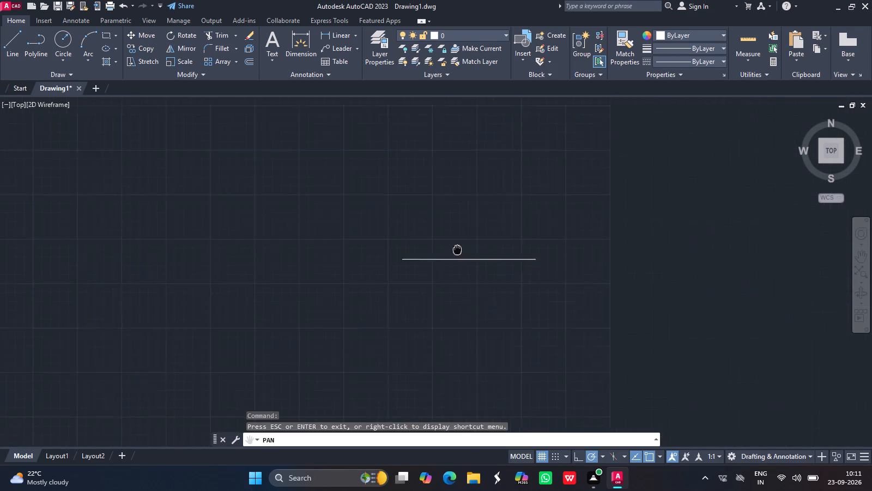
left_click_drag(405, 240, 407, 253)
scroll(407, 253, "up", 2, "ctrl")
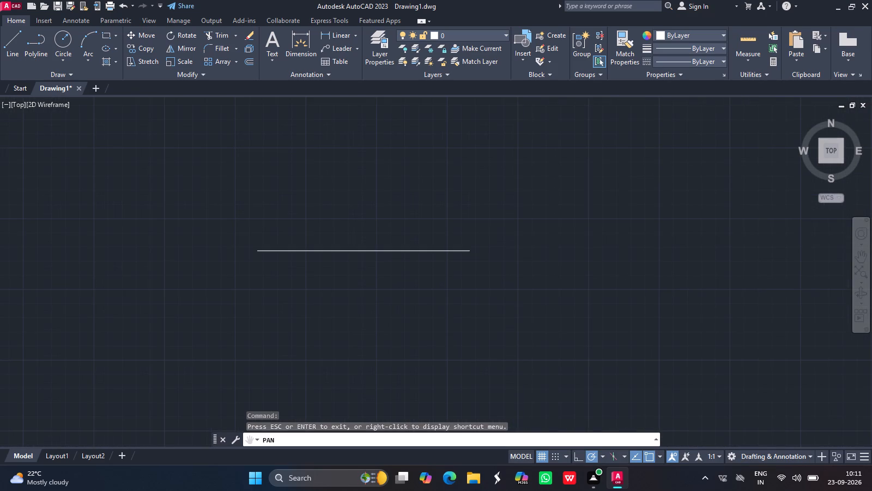
left_click_drag(374, 253, 461, 259)
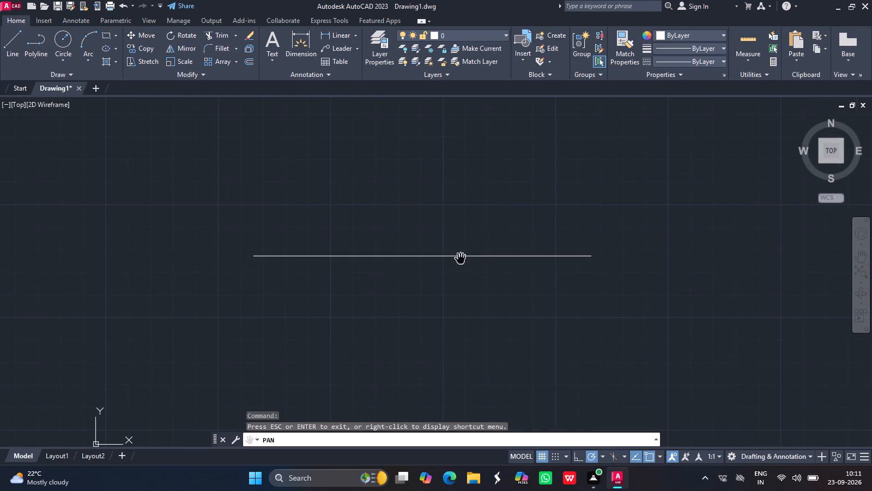
key("Escape")
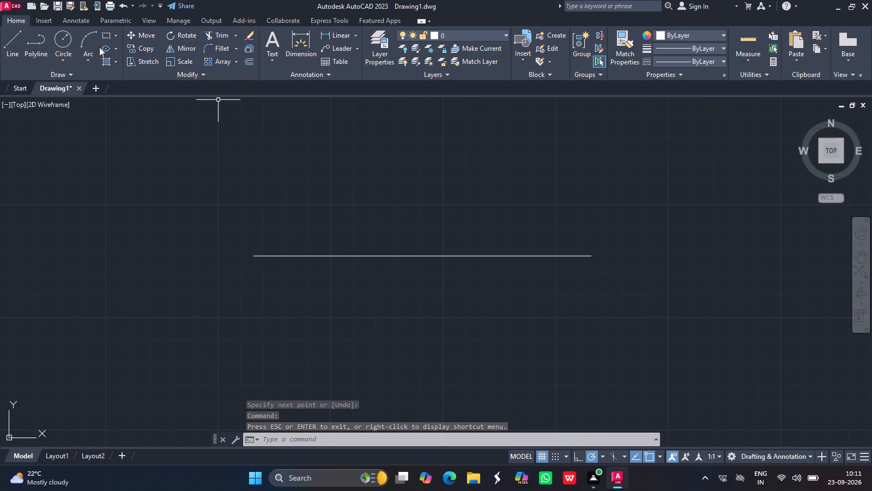
left_click(63, 36)
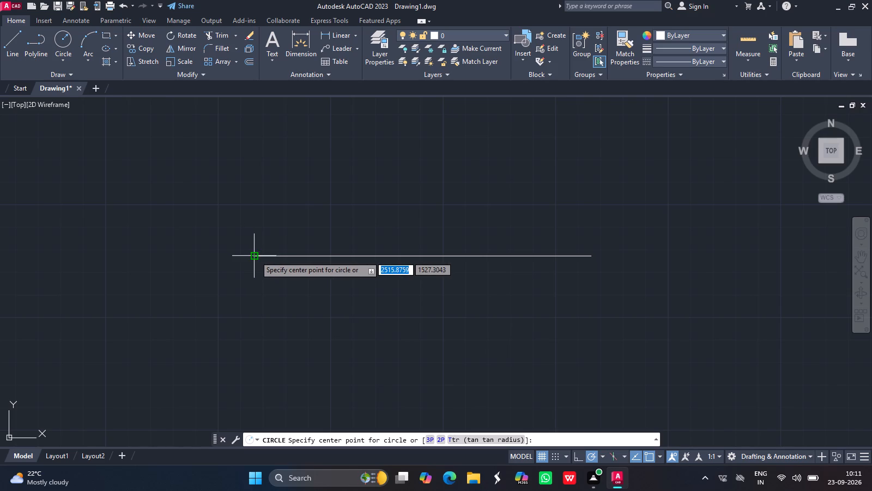
left_click_drag(255, 256, 240, 222)
type("11")
key("Return")
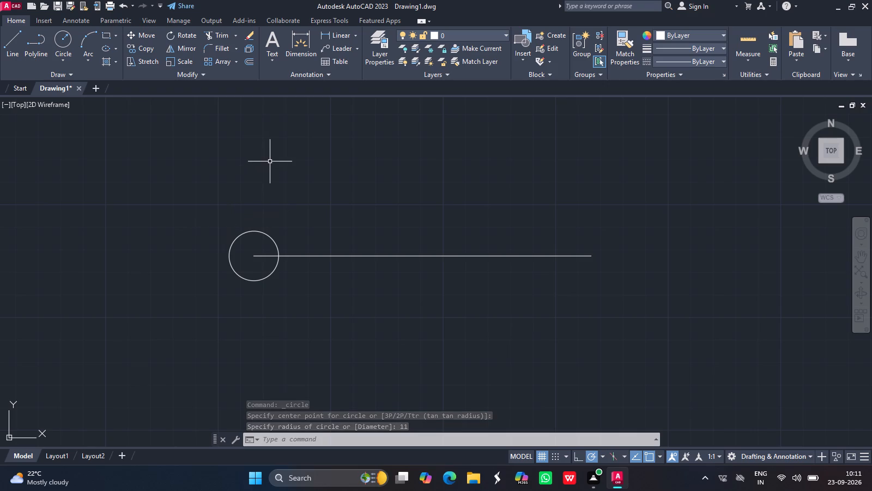
Draw two more circles of radius 23 and 34 concentric with the radius 11 circle at the line's left end.
left_click(61, 39)
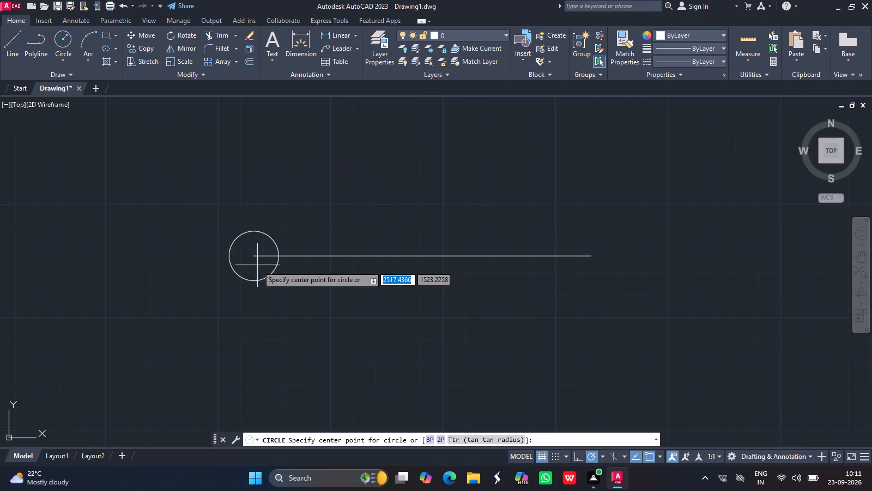
left_click_drag(253, 253, 199, 176)
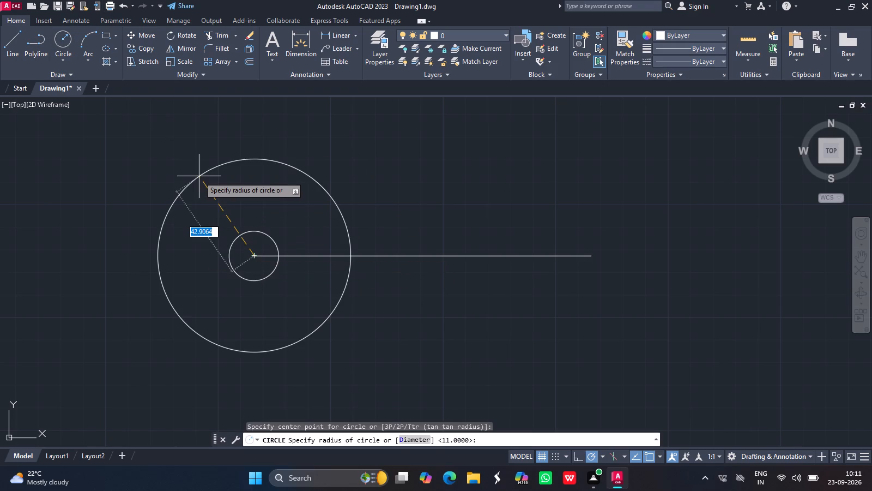
left_click_drag(199, 176, 197, 173)
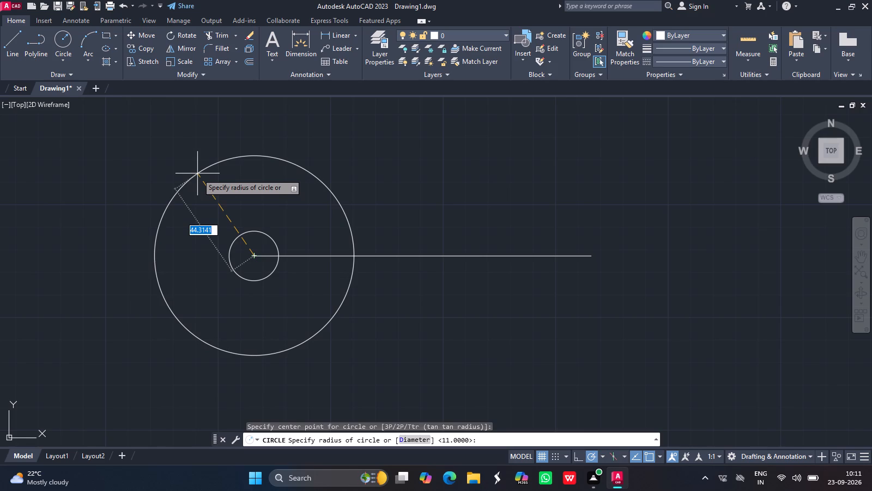
left_click_drag(197, 173, 198, 173)
key("2")
key("3")
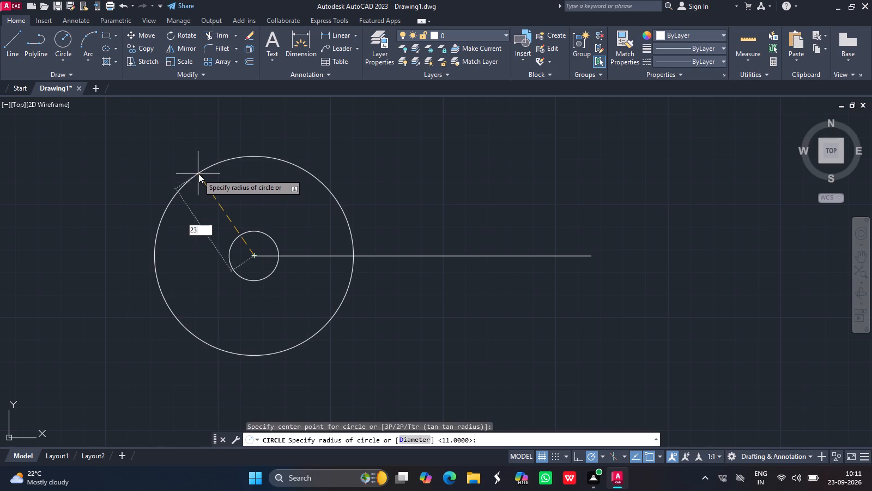
key("Return")
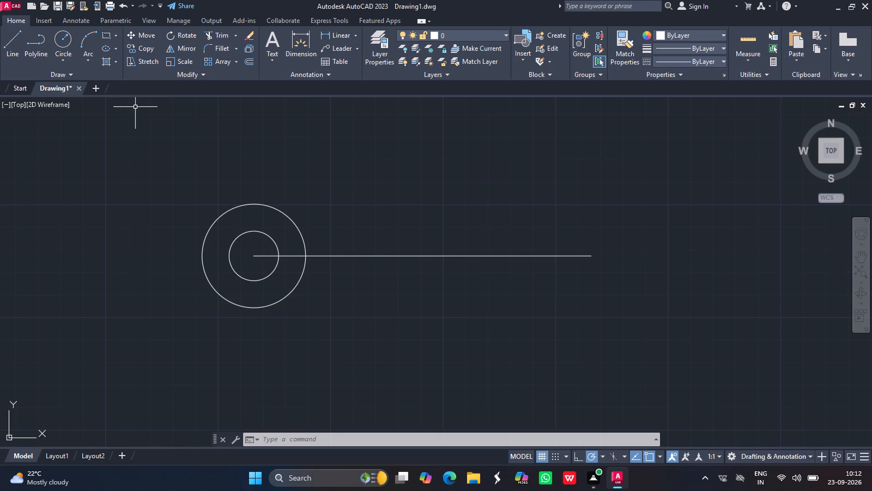
left_click(61, 43)
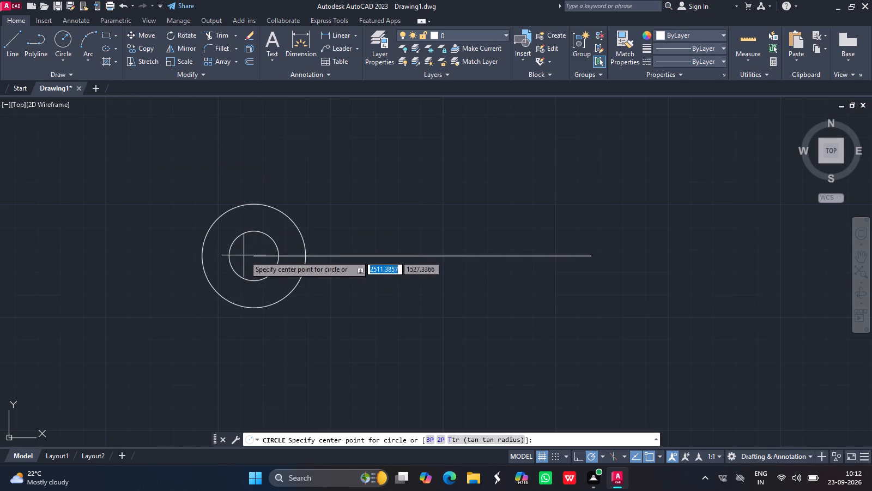
left_click_drag(255, 255, 213, 205)
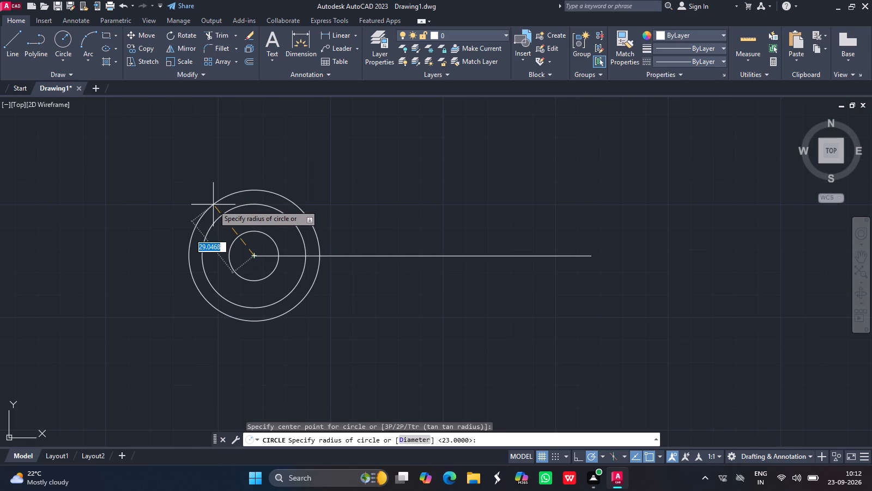
type("34")
key("Return")
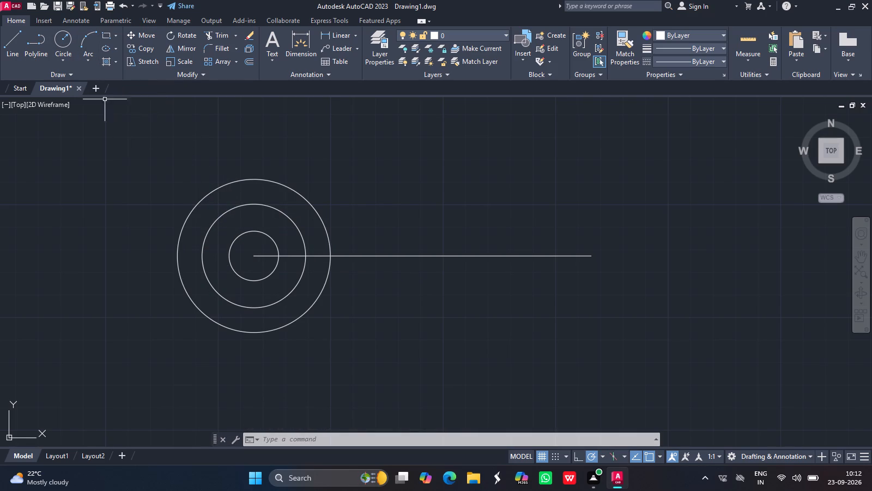
Draw three concentric circles of radius 13, 20 and 34 centred on the line's right endpoint.
left_click(64, 41)
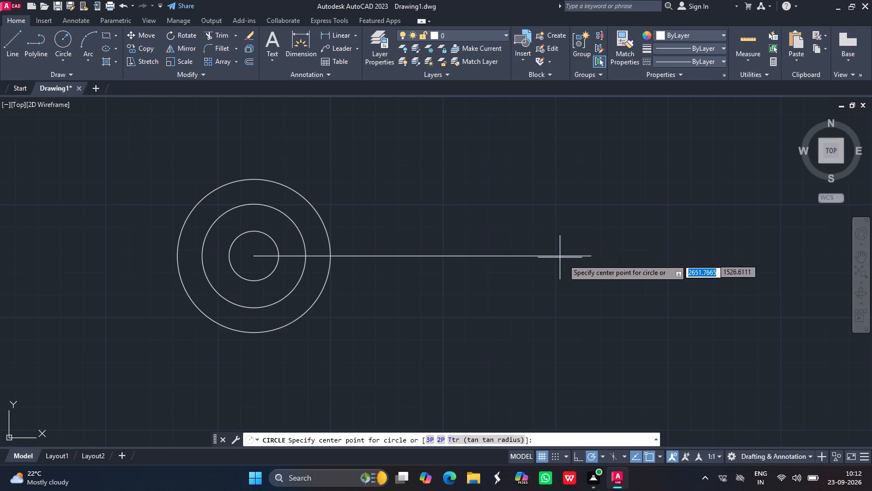
left_click_drag(590, 256, 574, 217)
key("1")
key("3")
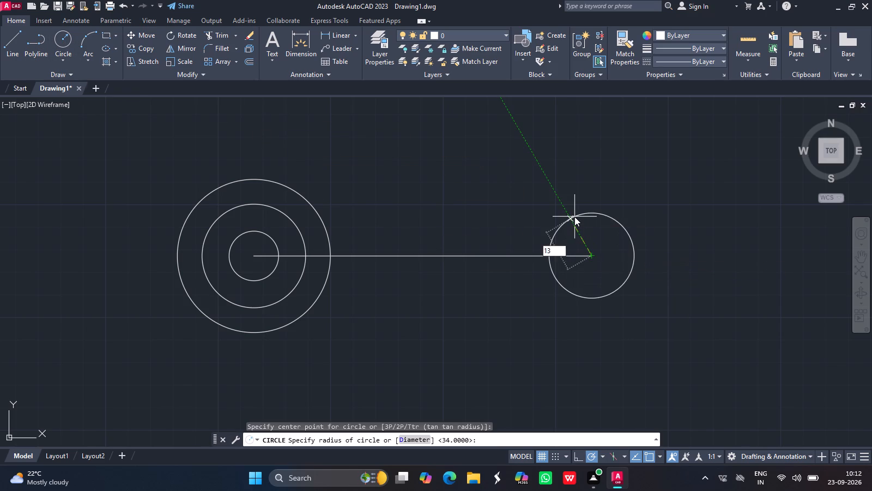
key("Return")
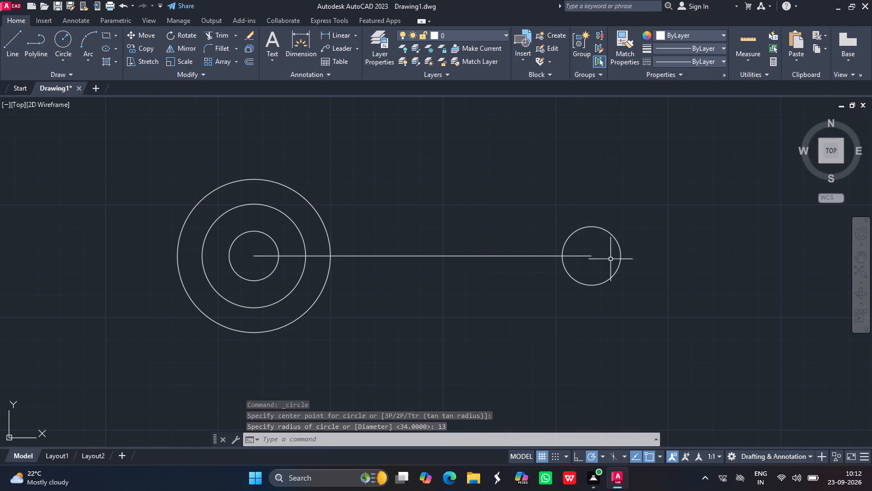
left_click(65, 33)
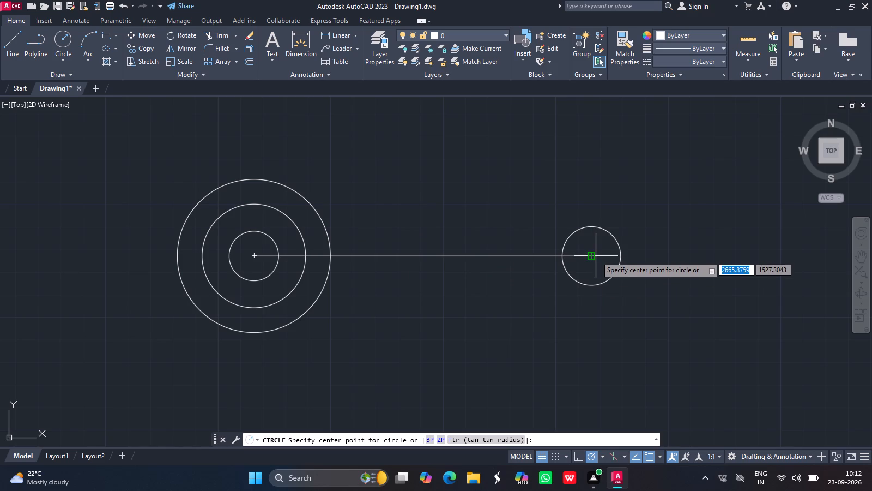
left_click_drag(592, 256, 547, 203)
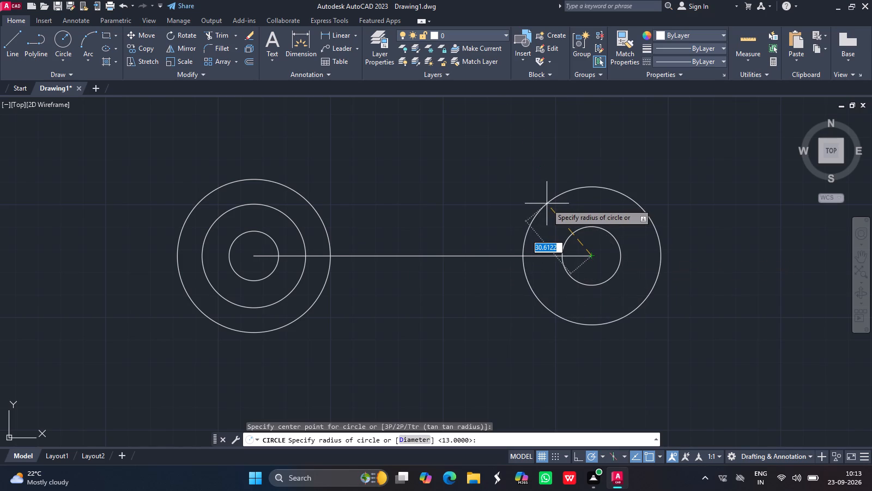
type("20")
key("Return")
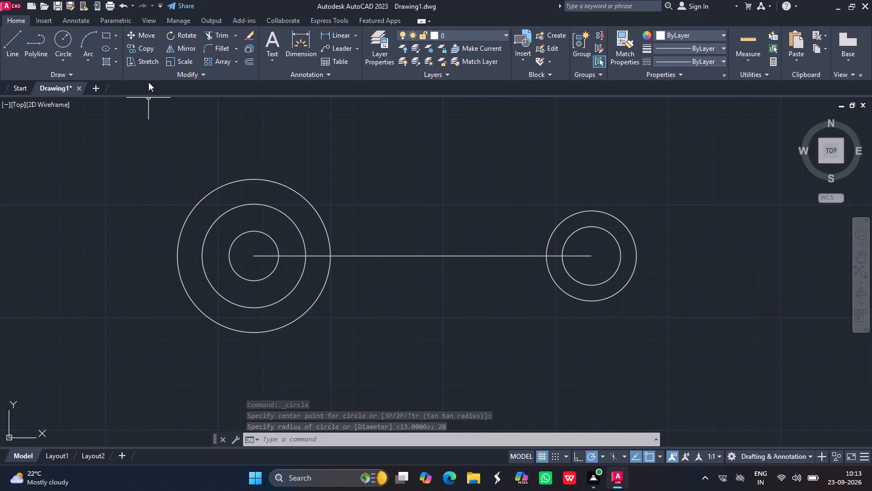
left_click(67, 35)
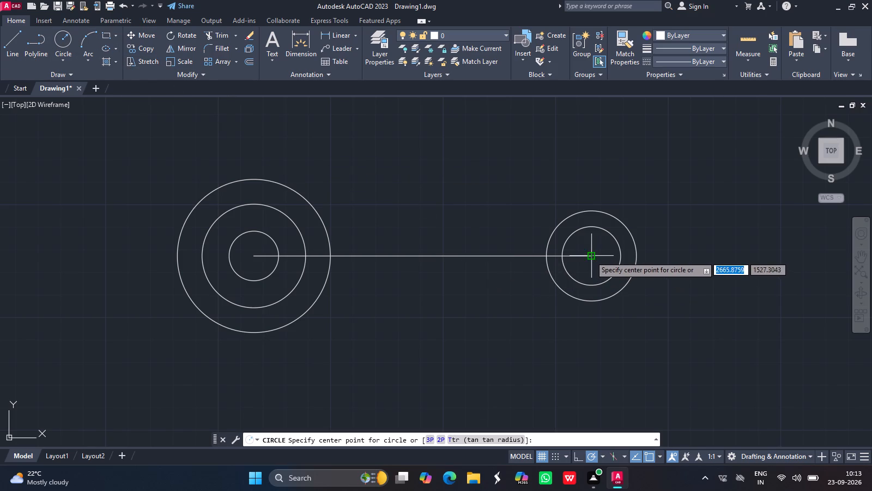
left_click_drag(590, 256, 524, 200)
type("34")
key("Return")
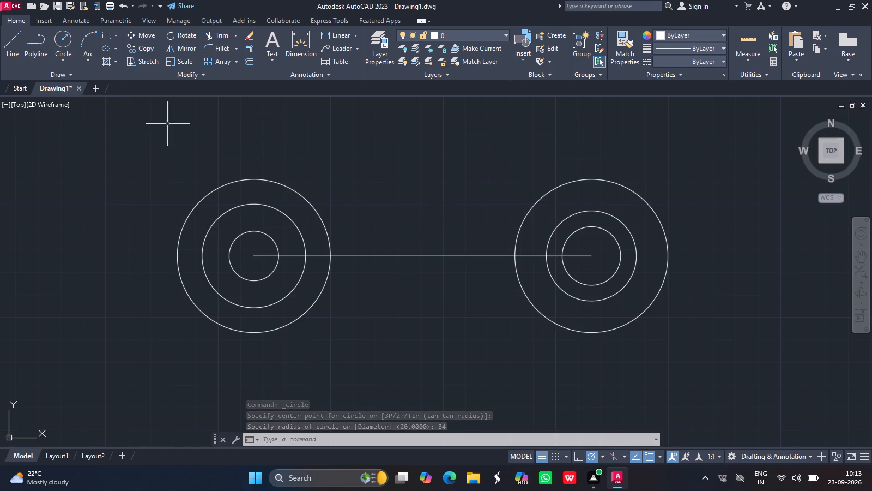
Draw a horizontal line from the left circle group's outermost left quadrant to the right circle group's outermost right quadrant.
left_click(15, 40)
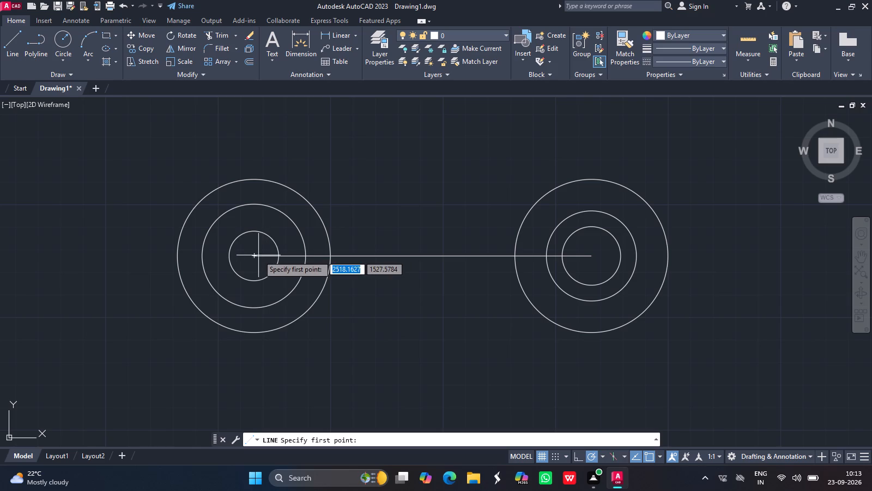
left_click(177, 254)
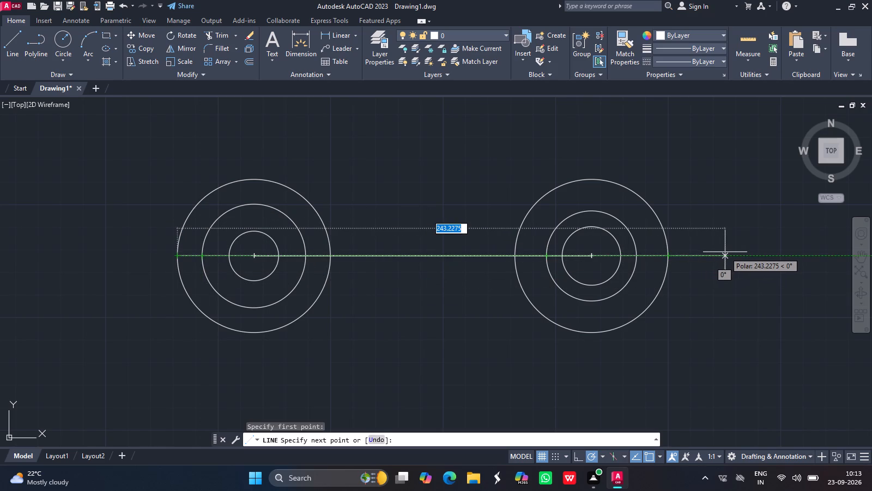
left_click(670, 255)
key("Return")
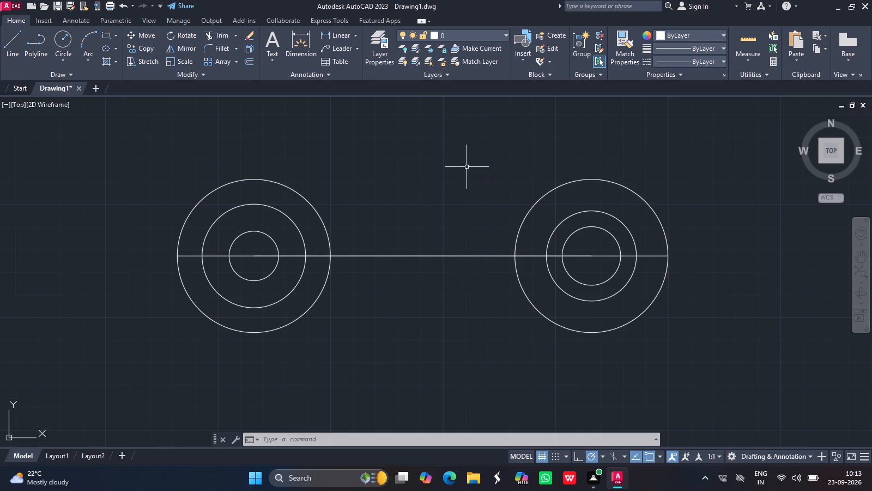
Draw a circle of radius 40 around each of the two circle groups, first the right one, then the left, sharing their centres.
left_click(64, 38)
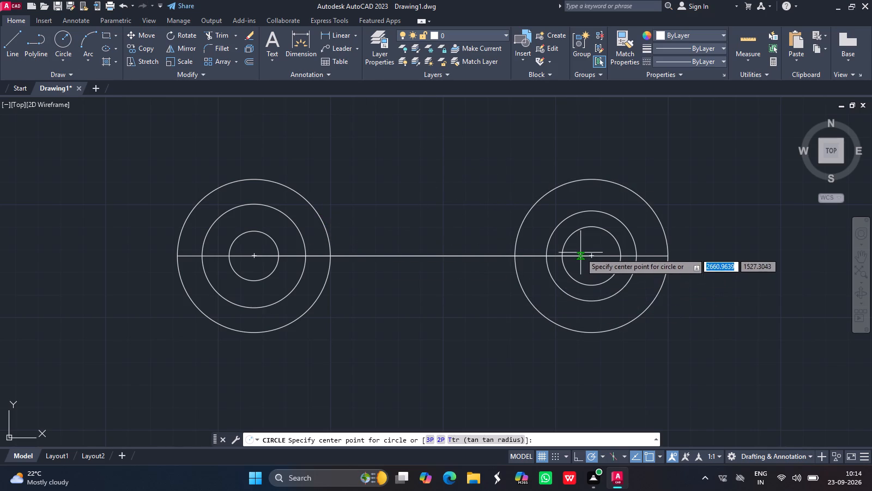
left_click_drag(590, 256, 538, 163)
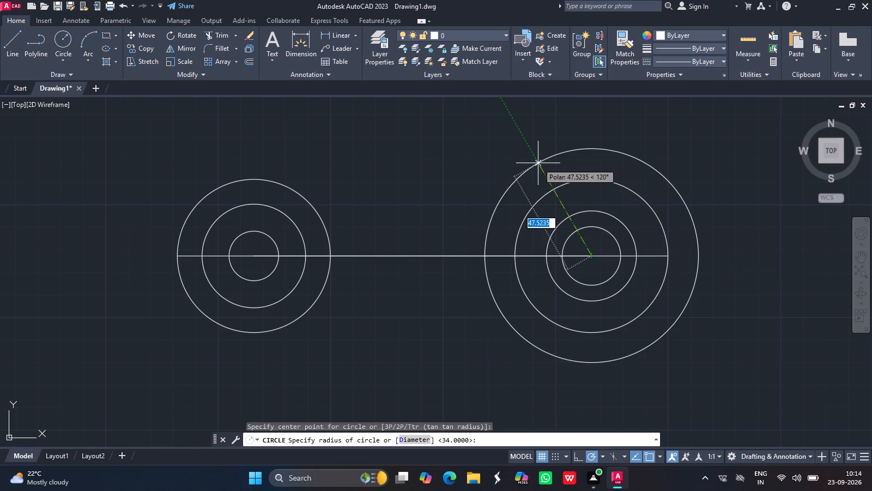
type("40")
key("Return")
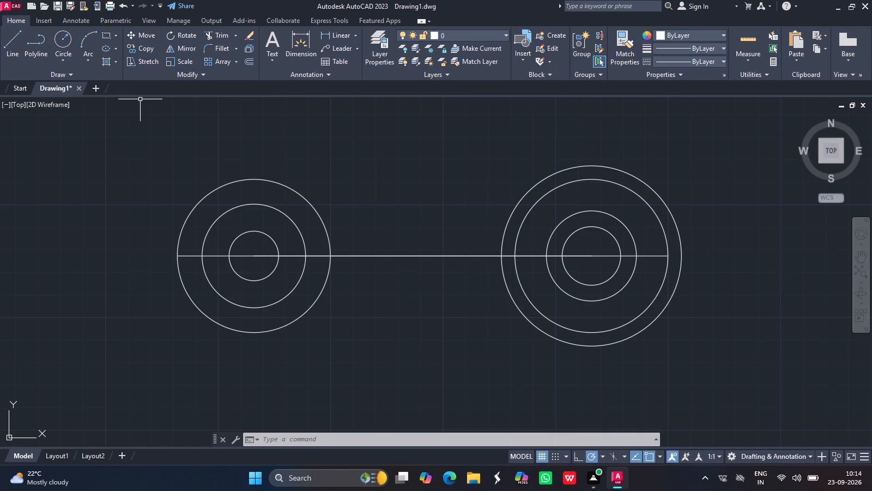
left_click(66, 40)
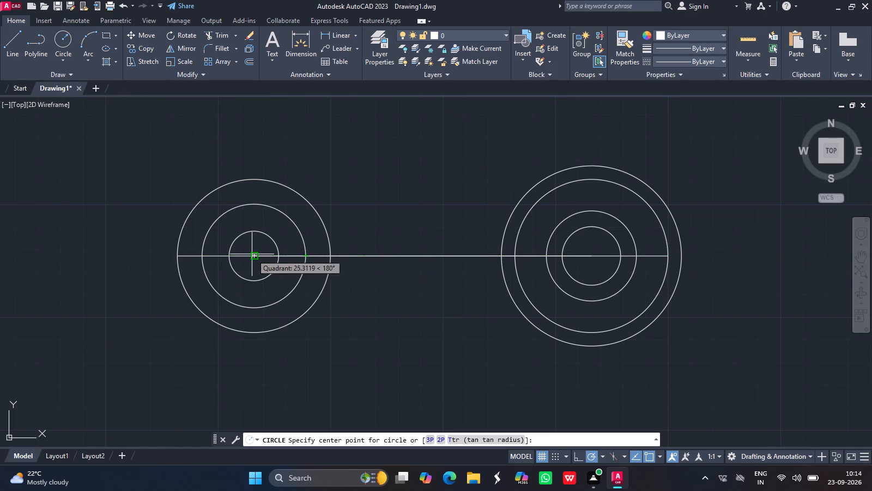
left_click_drag(253, 254, 207, 175)
type("40")
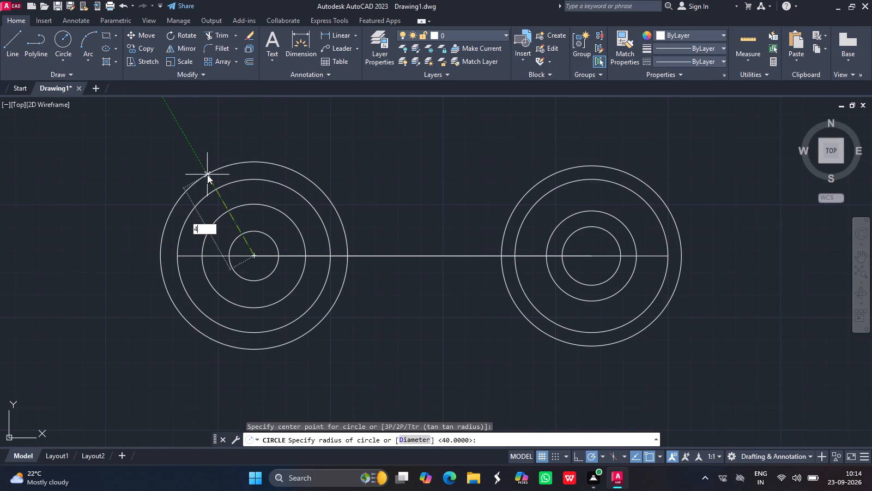
key("Return")
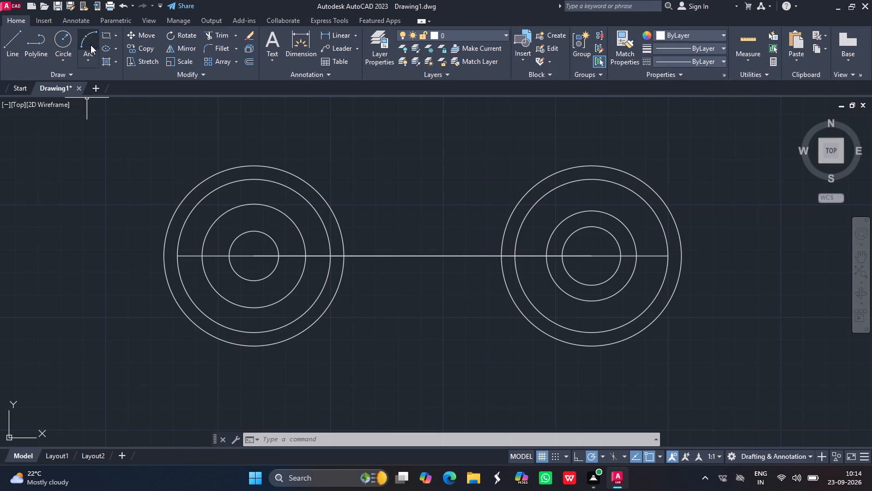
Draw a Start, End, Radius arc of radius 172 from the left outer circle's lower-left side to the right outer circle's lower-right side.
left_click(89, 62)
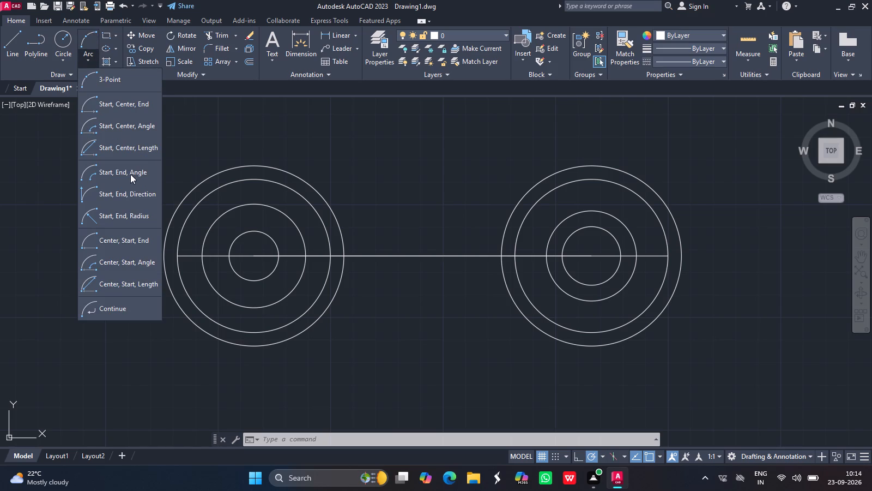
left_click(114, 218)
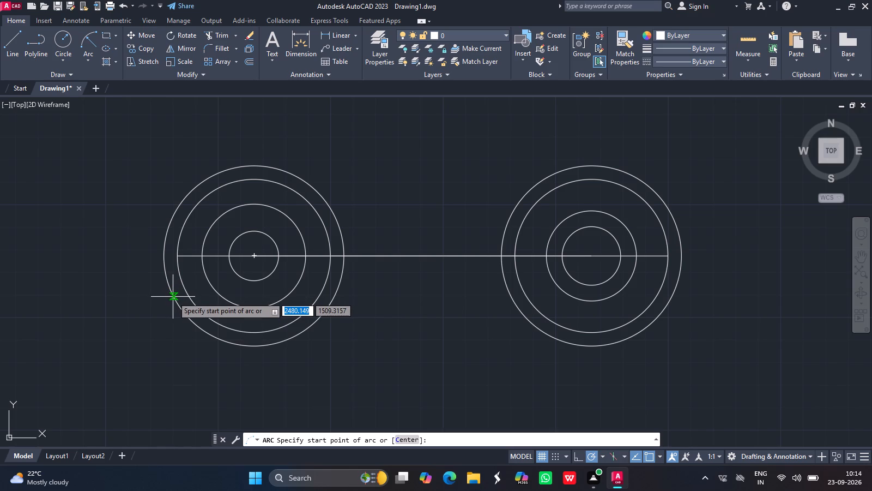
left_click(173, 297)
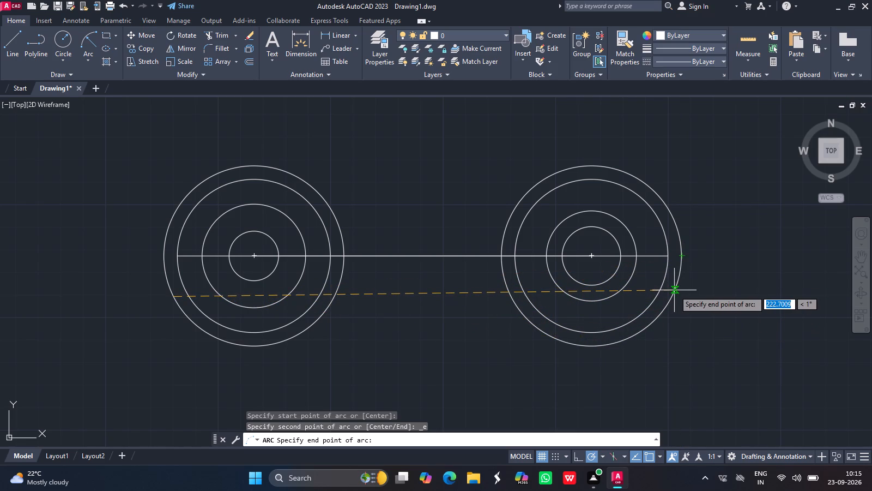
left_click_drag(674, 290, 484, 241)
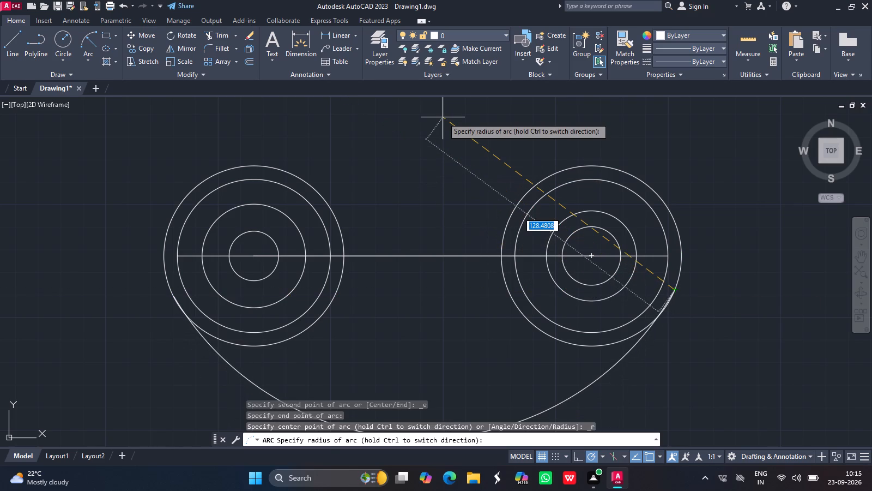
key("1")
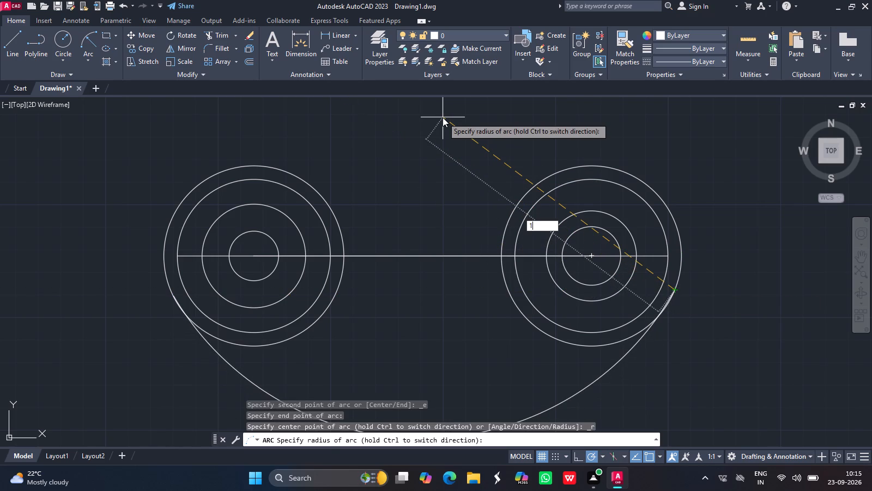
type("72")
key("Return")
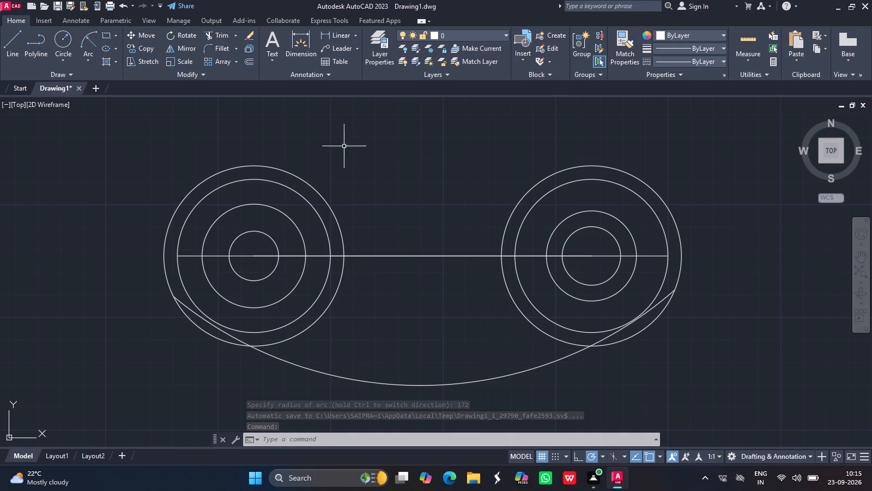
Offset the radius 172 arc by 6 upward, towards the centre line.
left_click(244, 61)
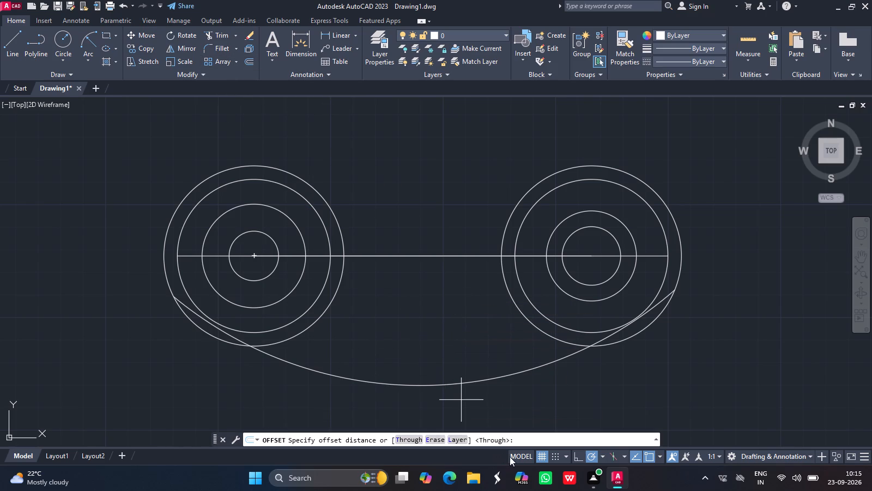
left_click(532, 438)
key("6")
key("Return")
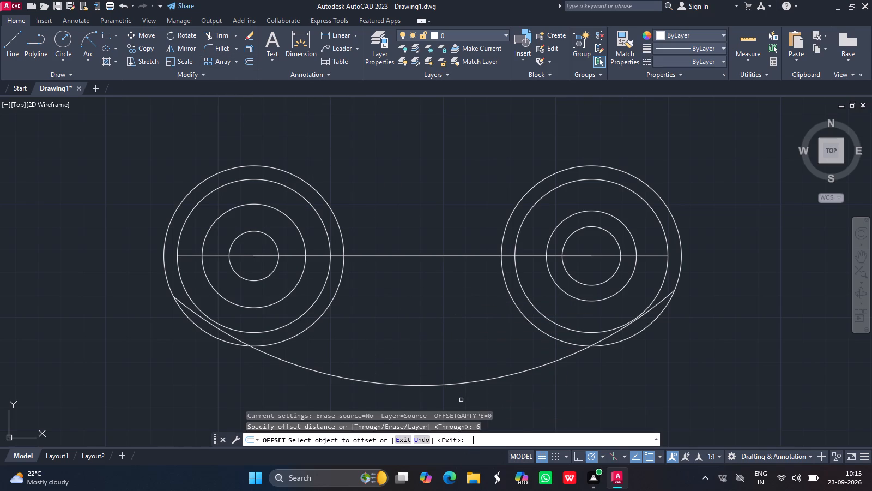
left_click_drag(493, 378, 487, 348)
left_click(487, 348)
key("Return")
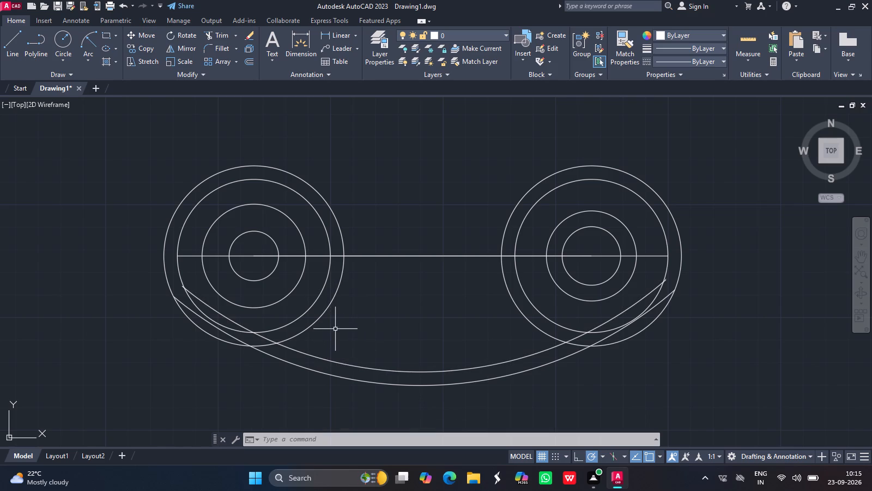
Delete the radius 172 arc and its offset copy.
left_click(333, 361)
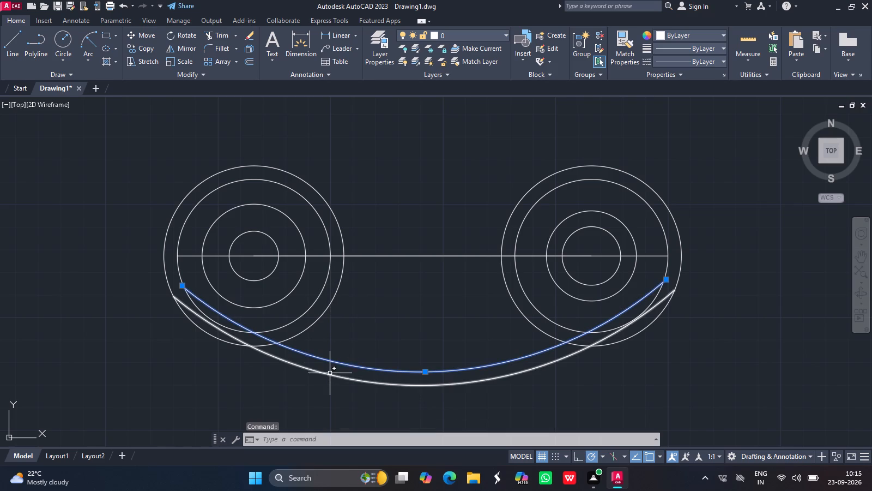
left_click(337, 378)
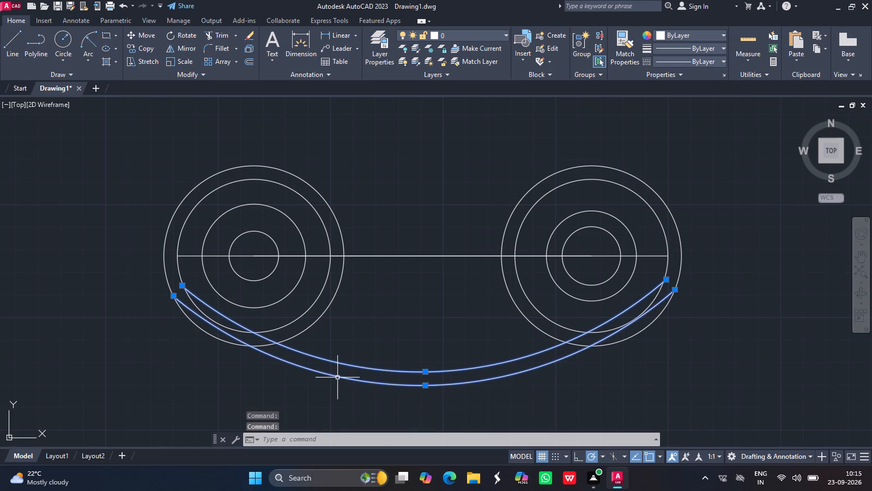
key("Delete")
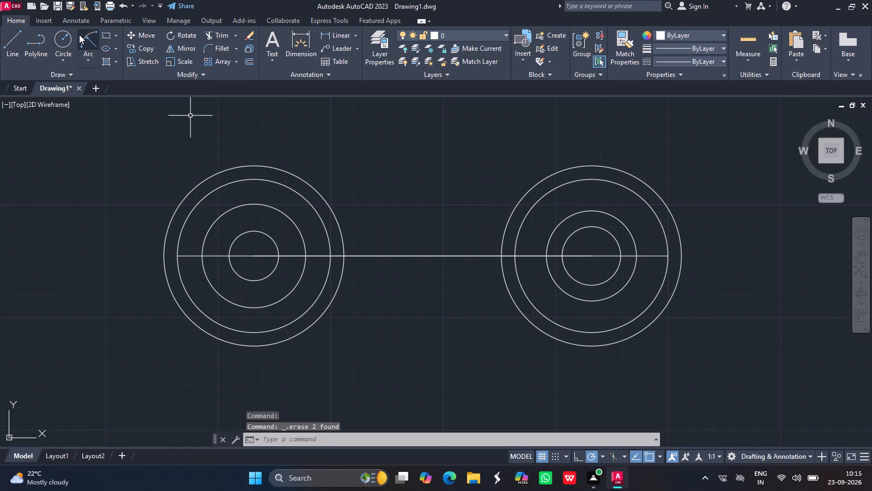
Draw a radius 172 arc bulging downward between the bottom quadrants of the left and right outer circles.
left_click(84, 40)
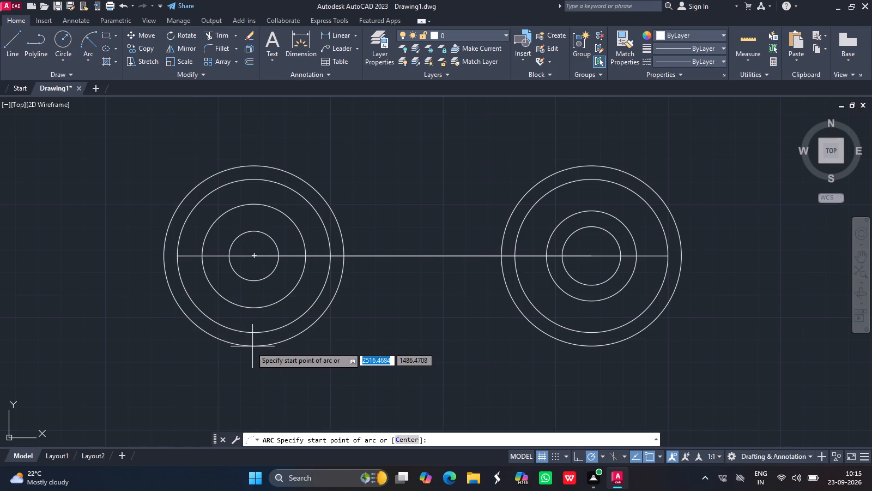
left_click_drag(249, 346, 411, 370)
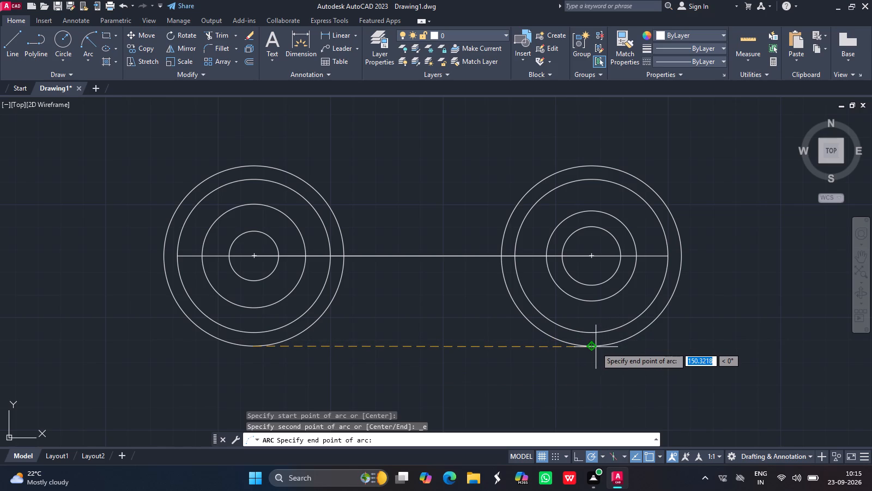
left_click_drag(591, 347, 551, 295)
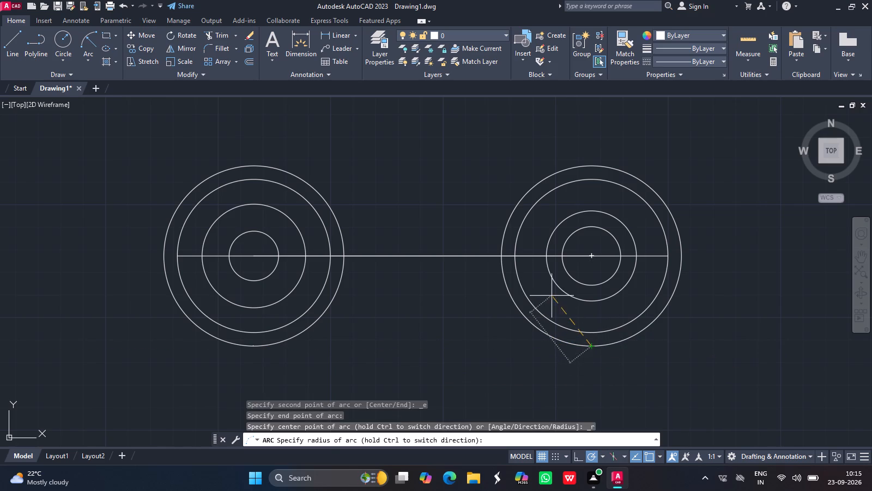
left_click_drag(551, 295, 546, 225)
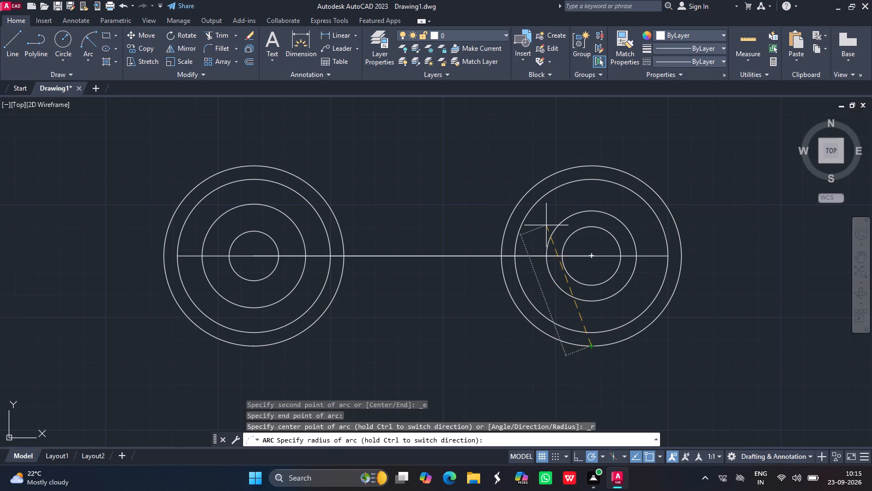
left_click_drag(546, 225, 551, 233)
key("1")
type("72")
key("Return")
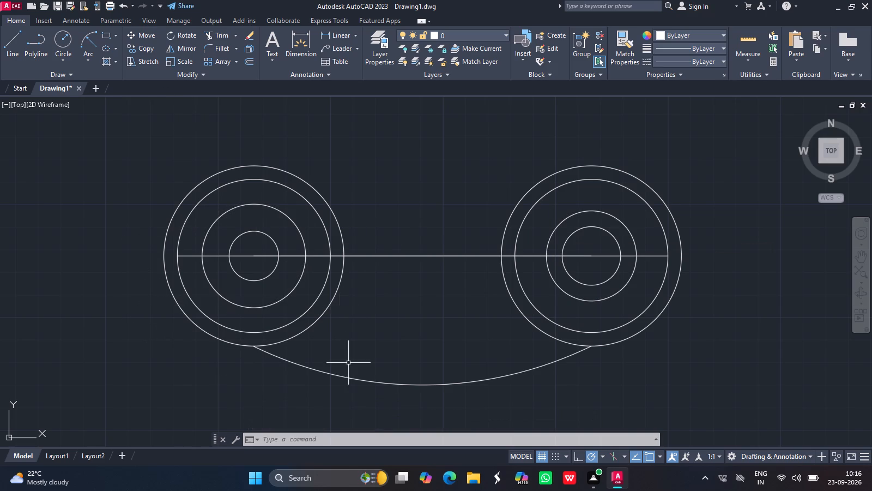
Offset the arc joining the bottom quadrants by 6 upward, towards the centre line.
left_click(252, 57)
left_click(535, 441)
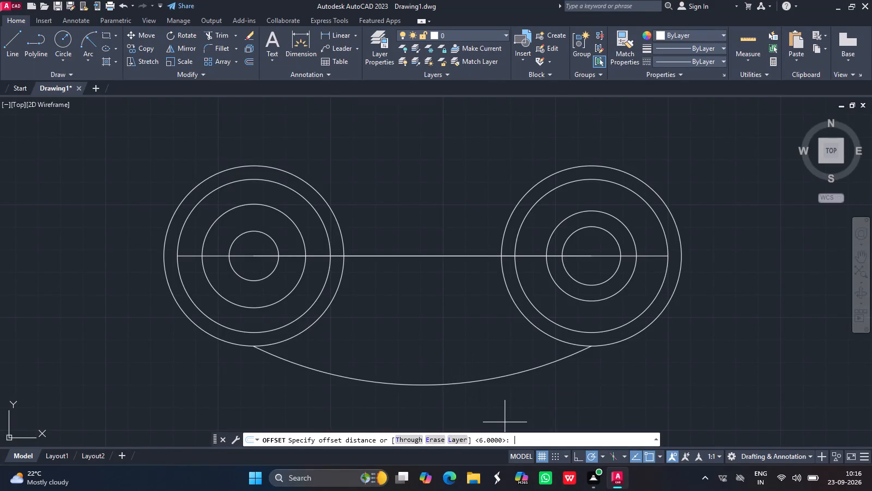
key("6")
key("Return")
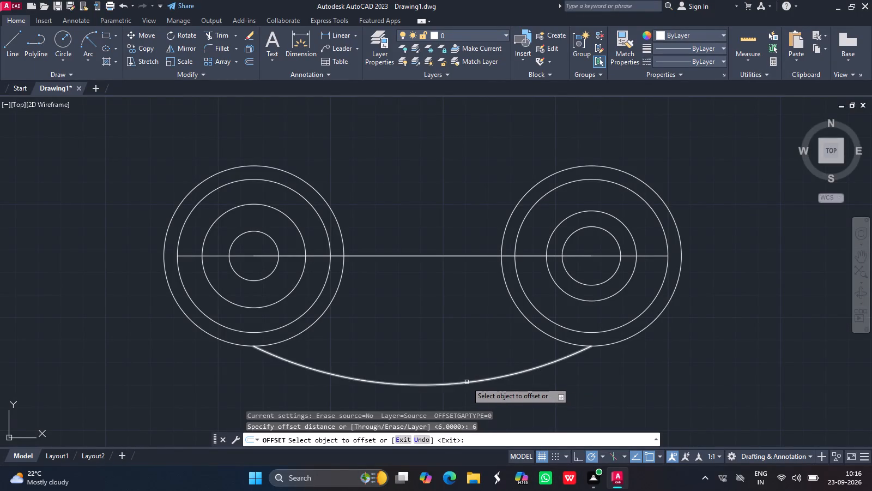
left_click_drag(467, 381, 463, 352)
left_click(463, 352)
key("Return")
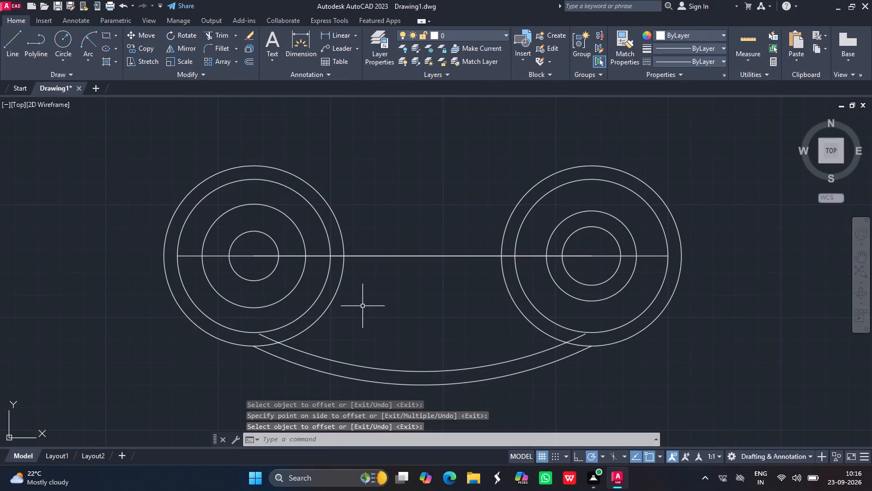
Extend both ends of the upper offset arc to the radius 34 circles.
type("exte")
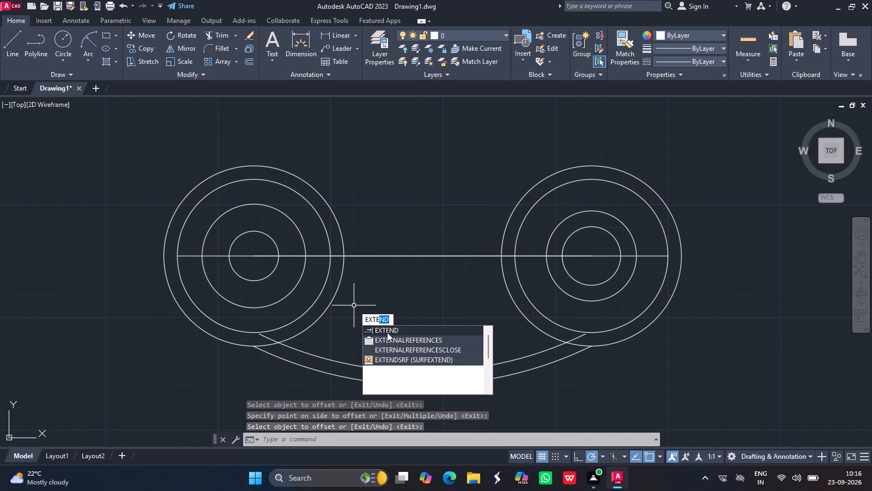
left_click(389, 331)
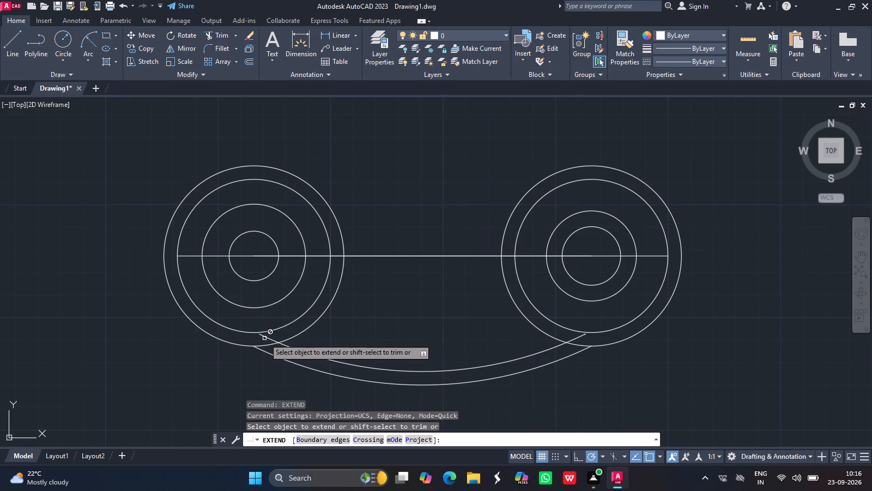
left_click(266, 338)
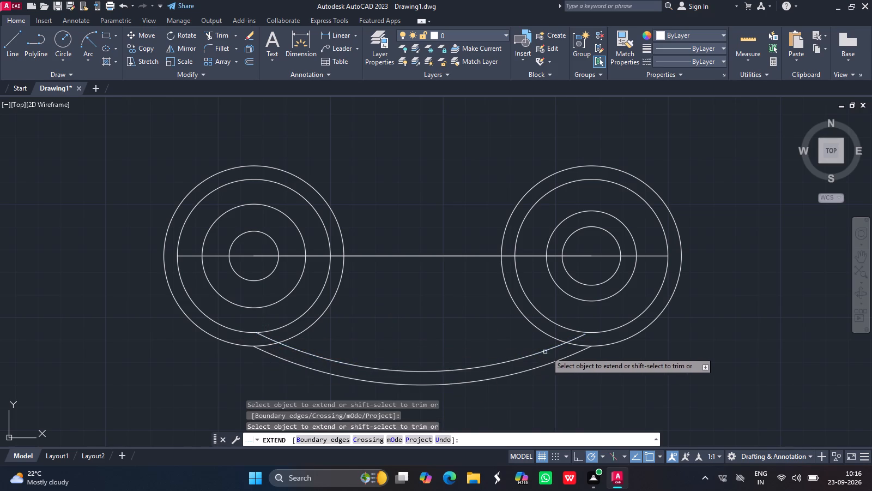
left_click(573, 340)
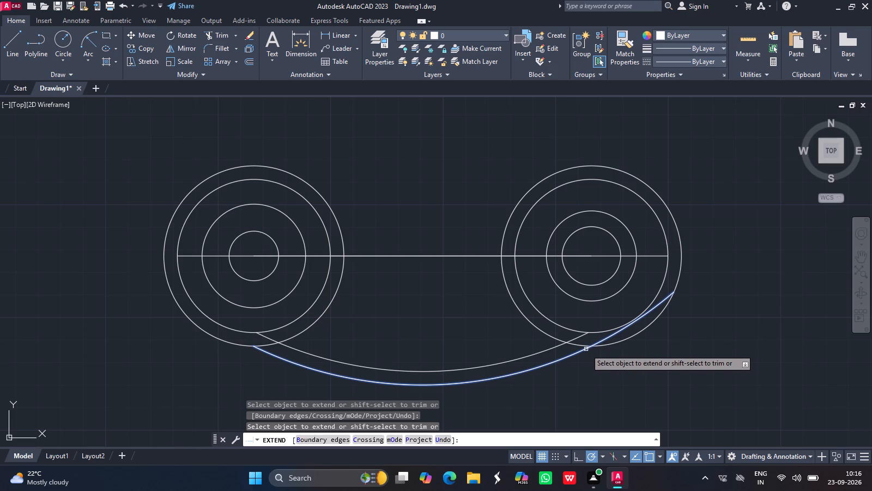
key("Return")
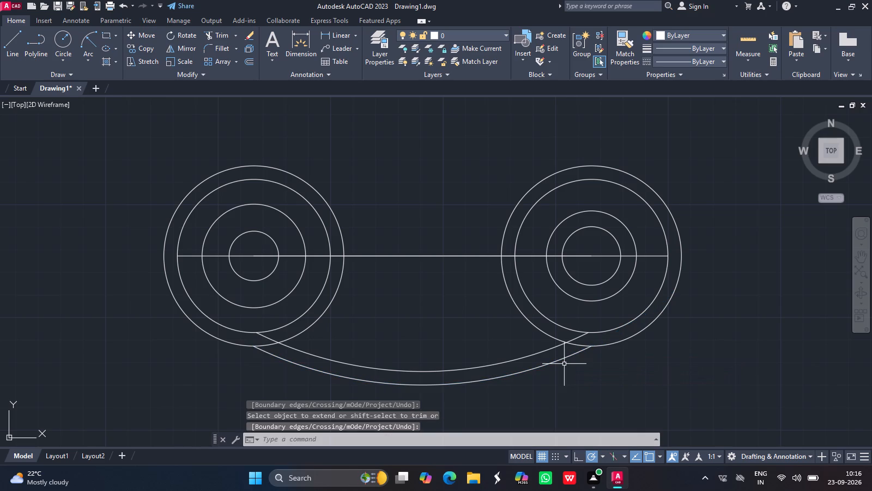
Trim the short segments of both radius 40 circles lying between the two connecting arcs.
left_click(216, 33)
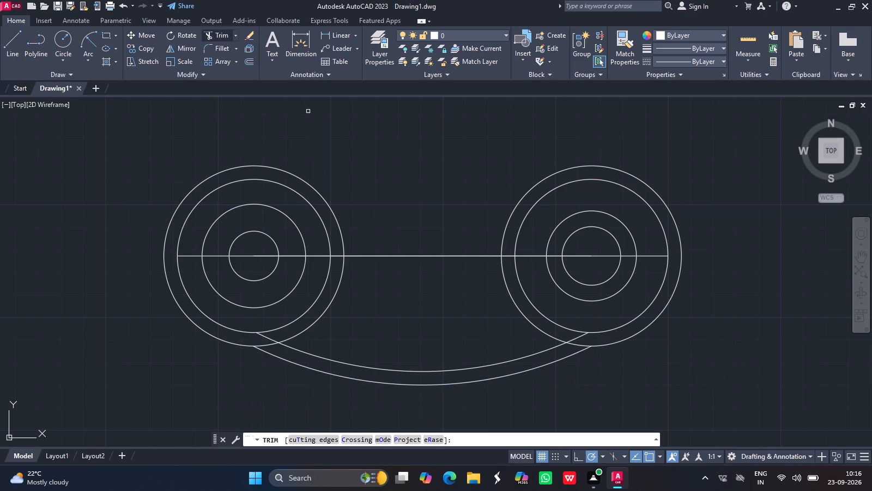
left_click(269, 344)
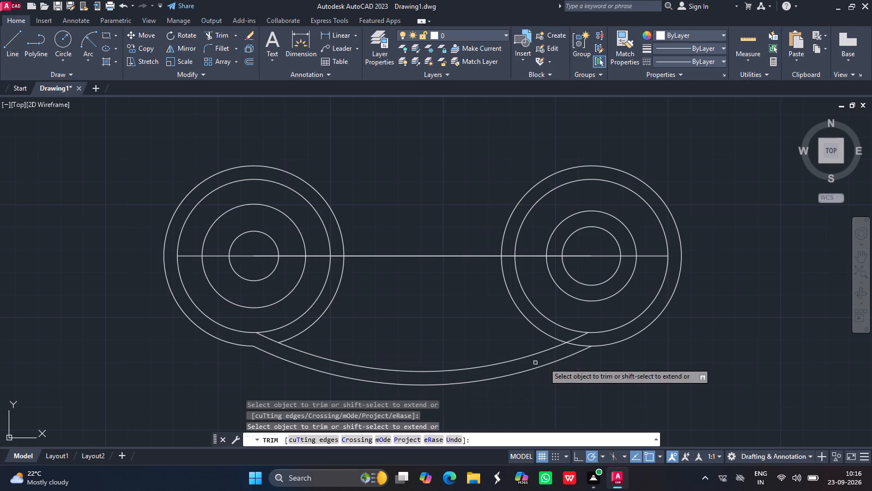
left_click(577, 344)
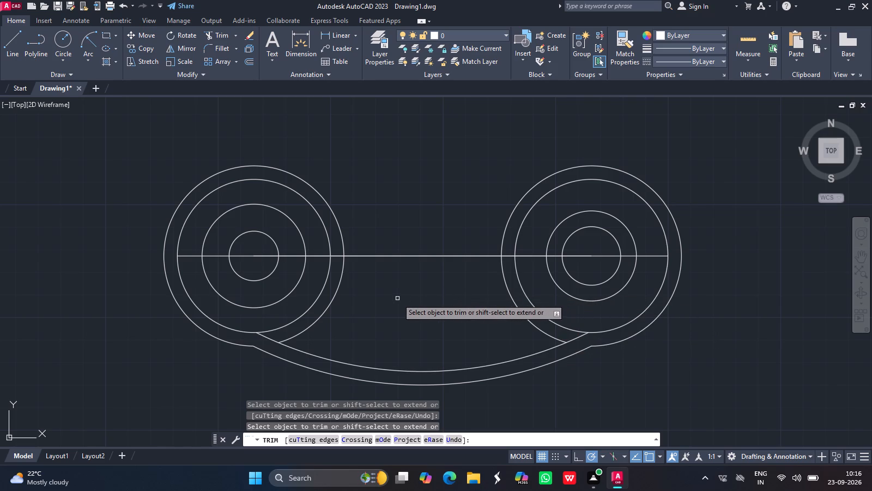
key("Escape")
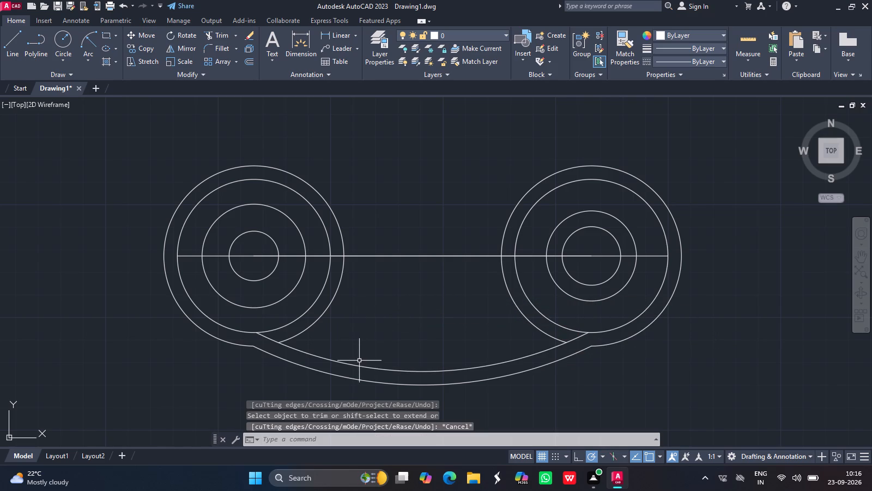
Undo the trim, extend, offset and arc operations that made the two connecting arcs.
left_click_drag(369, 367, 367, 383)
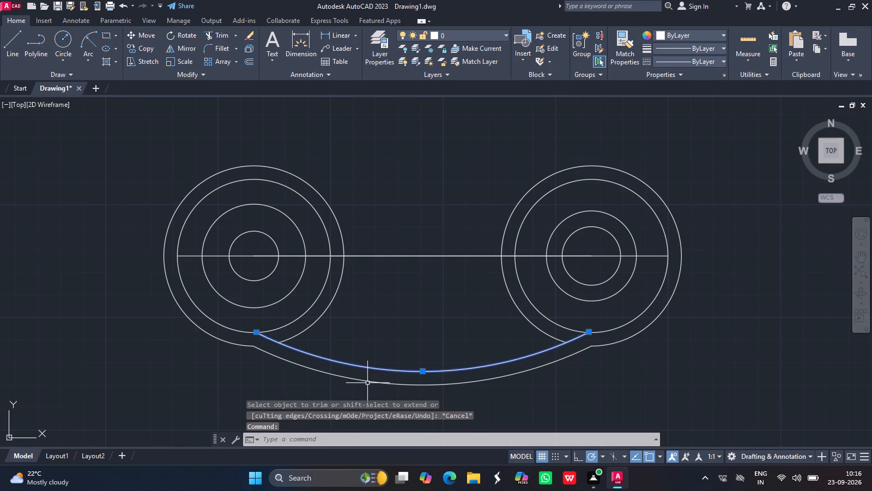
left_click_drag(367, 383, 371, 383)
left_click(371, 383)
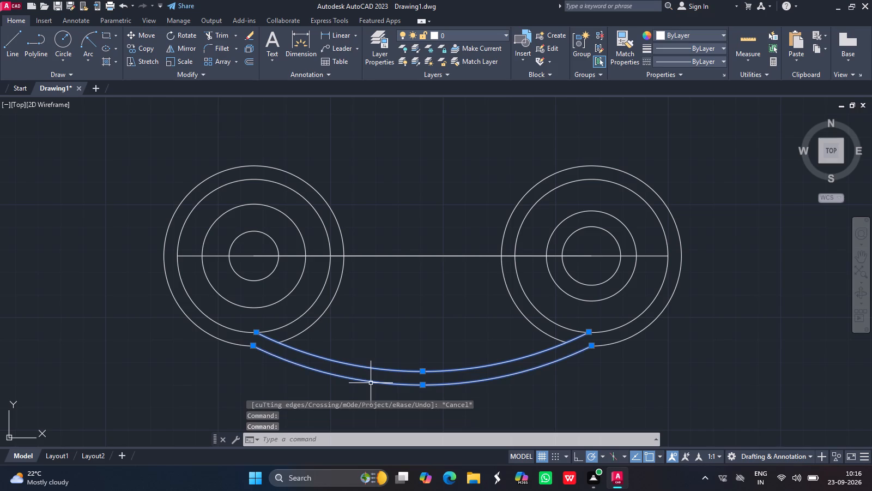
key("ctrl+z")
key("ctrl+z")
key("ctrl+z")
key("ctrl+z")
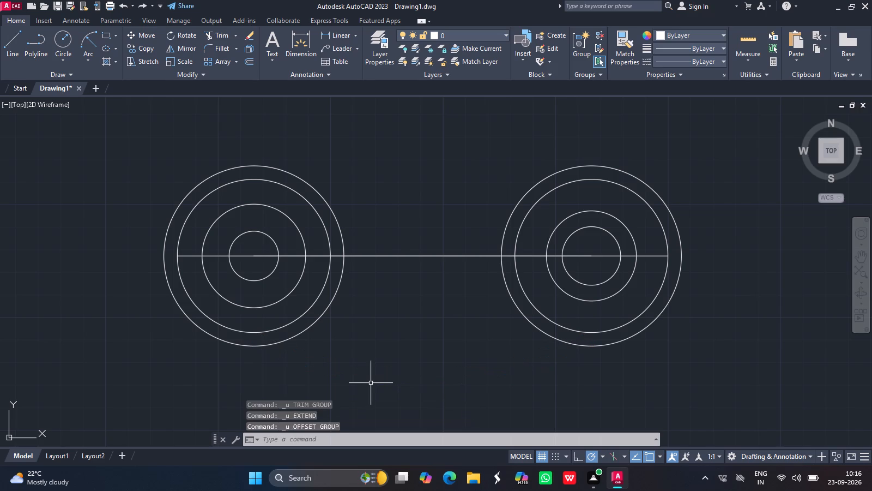
Draw a radius 172 arc bulging downward from the left radius 40 circle's lower-left edge to the right radius 40 circle's lower-right edge.
left_click(92, 41)
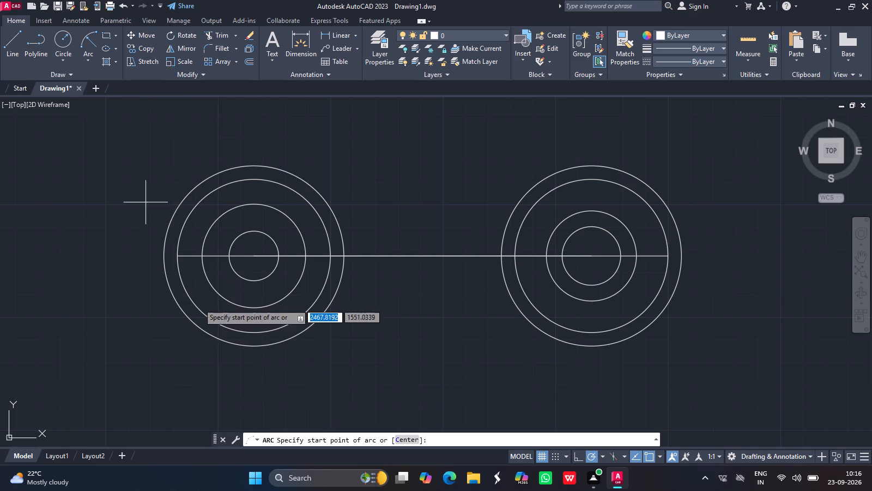
left_click_drag(221, 340, 404, 380)
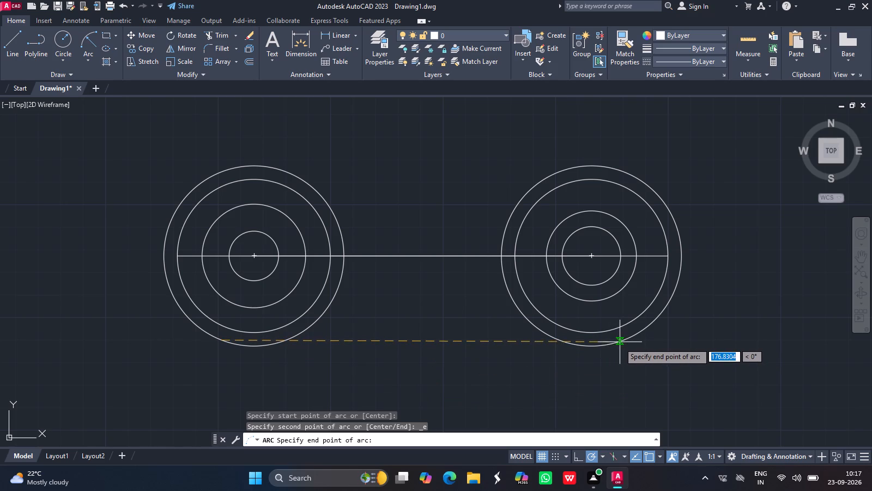
left_click(619, 343)
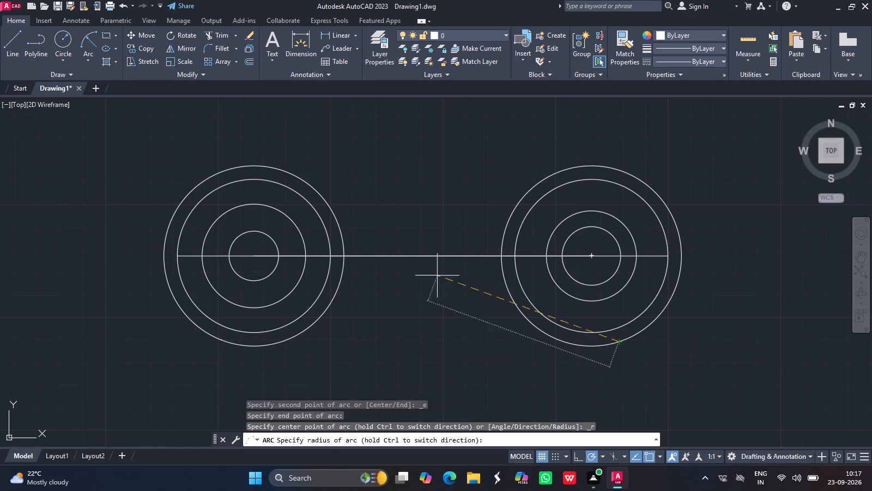
type("172")
key("Return")
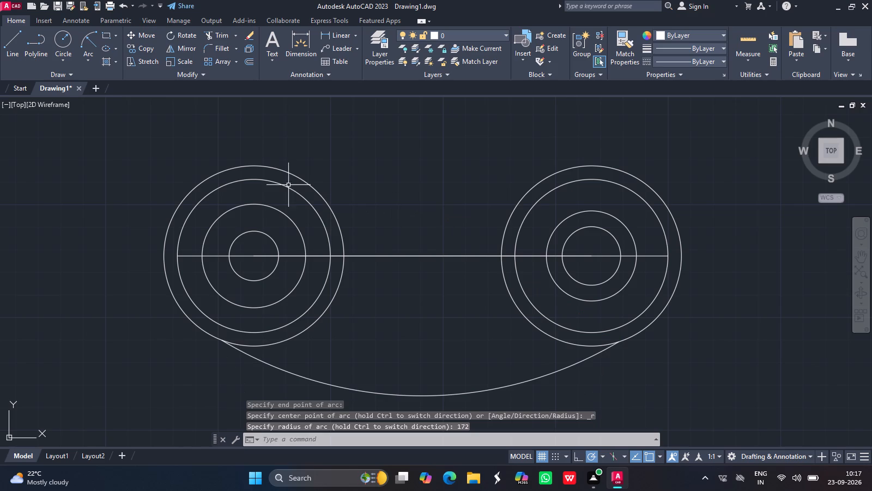
Offset the radius 172 arc by 6 upward, towards the centre line.
left_click(251, 58)
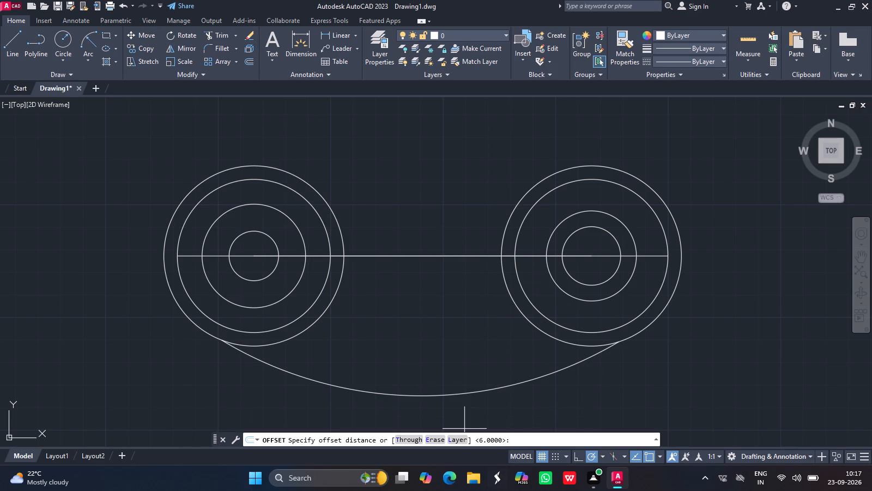
left_click(516, 440)
key("6")
key("Return")
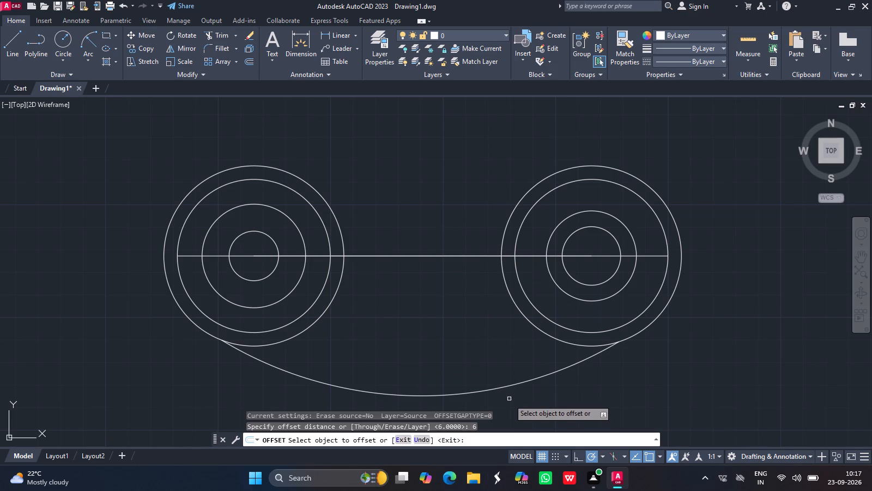
left_click_drag(508, 387, 502, 360)
left_click(502, 360)
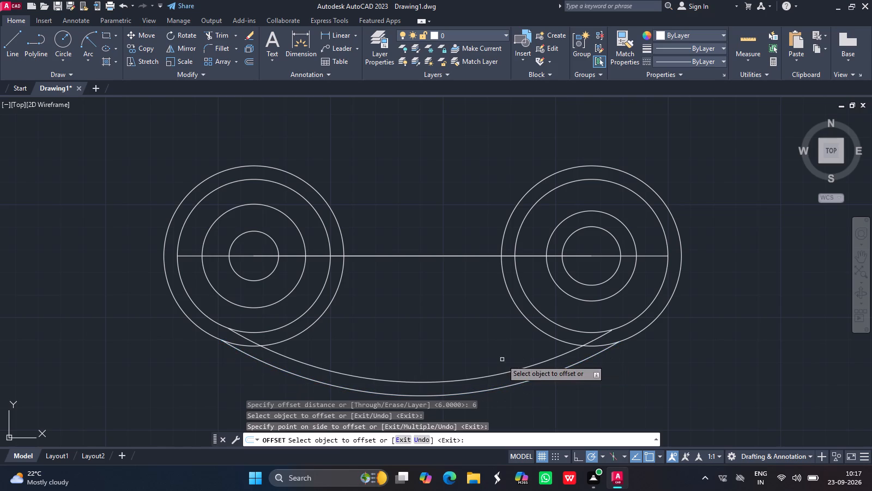
Trim the bottom segments of both radius 40 circles lying between the two connecting arcs.
left_click(216, 30)
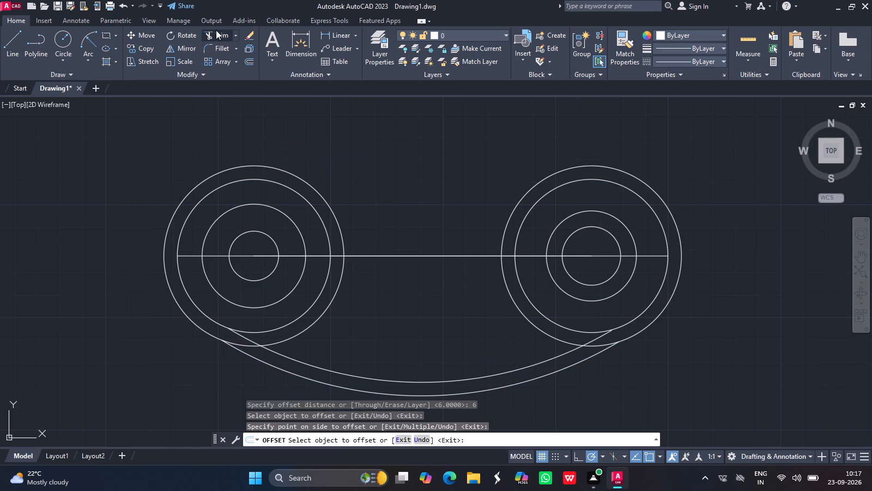
left_click(243, 346)
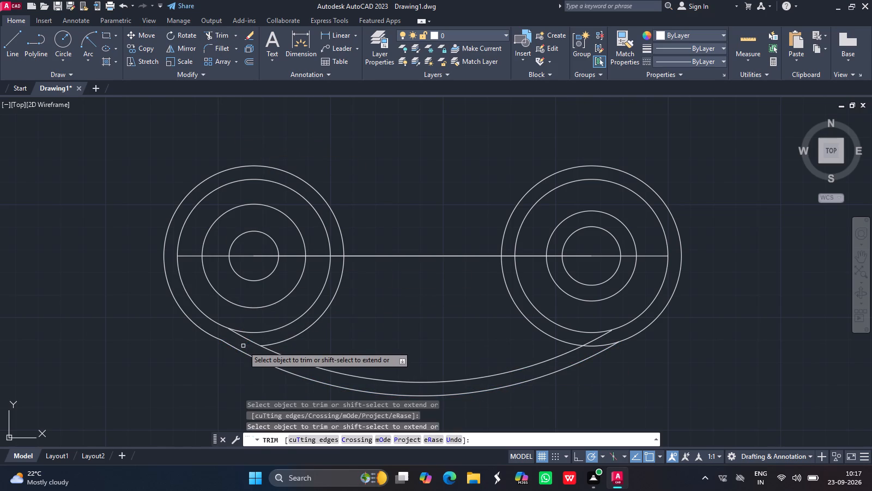
left_click(598, 346)
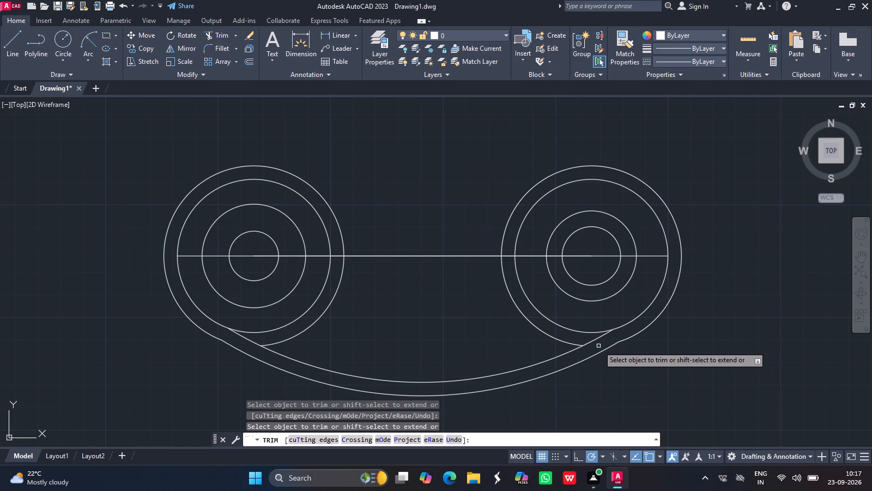
key("Return")
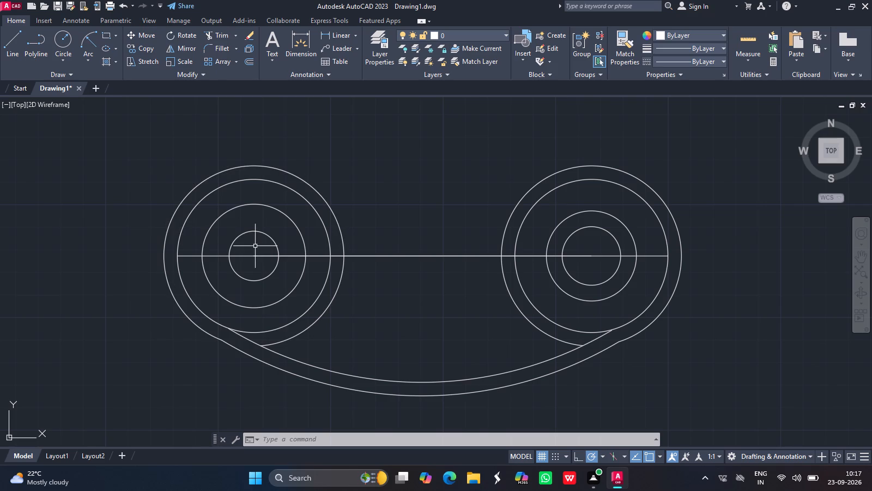
Offset the upper of the two connecting arcs by 14 upward, towards the centre line.
scroll(257, 247, "down", 1, "ctrl")
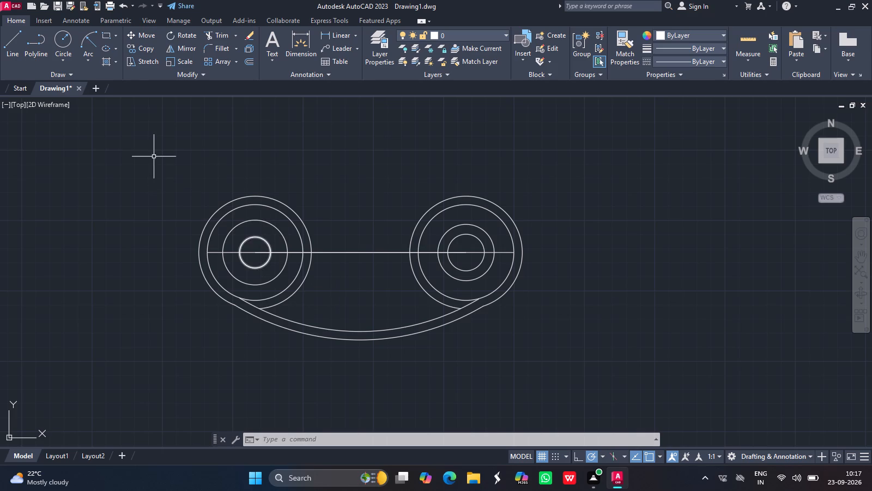
left_click(252, 61)
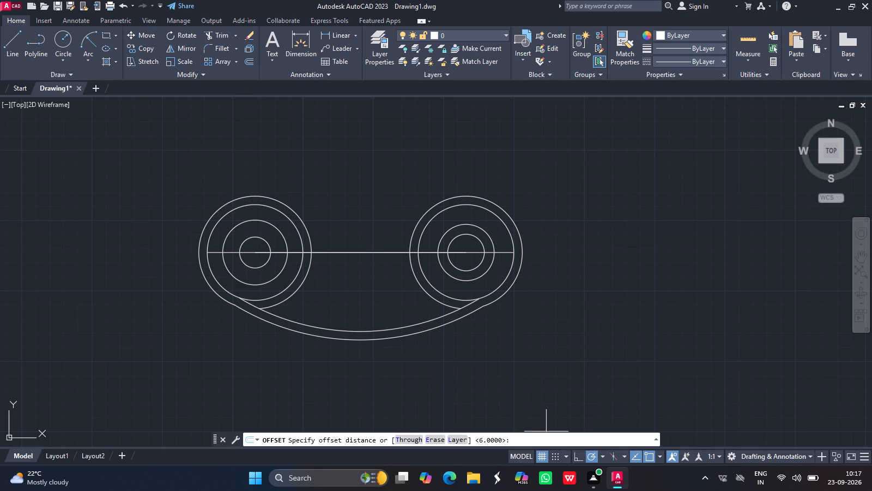
left_click(529, 439)
key("1")
key("4")
key("Return")
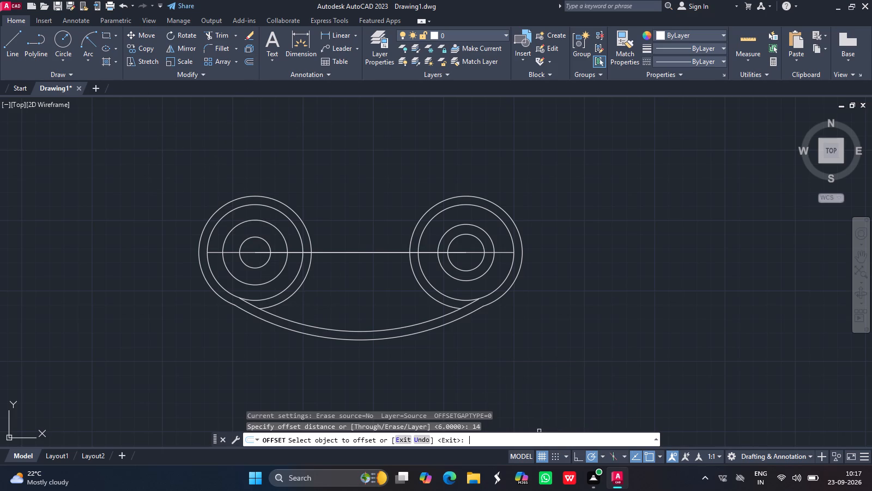
left_click_drag(414, 325, 404, 301)
left_click(404, 301)
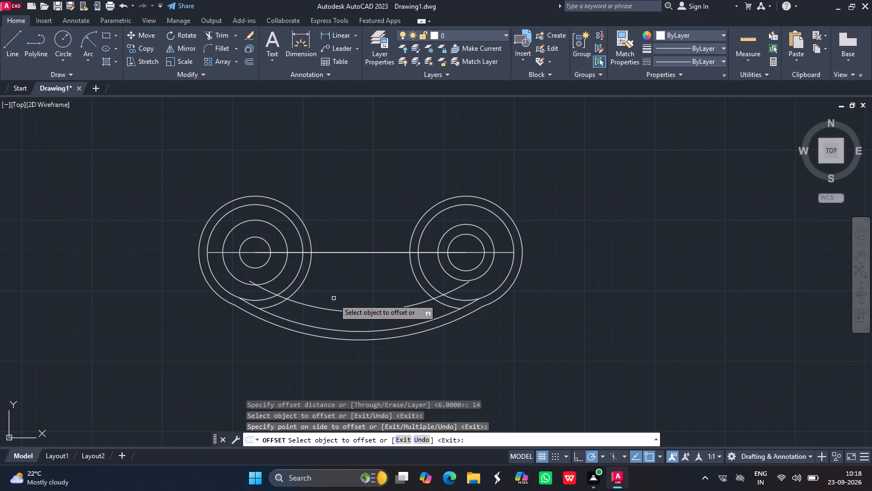
key("Return")
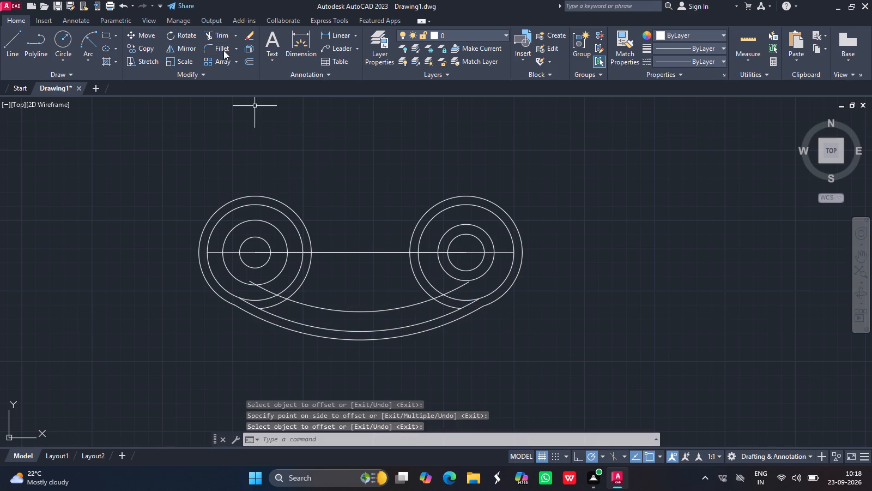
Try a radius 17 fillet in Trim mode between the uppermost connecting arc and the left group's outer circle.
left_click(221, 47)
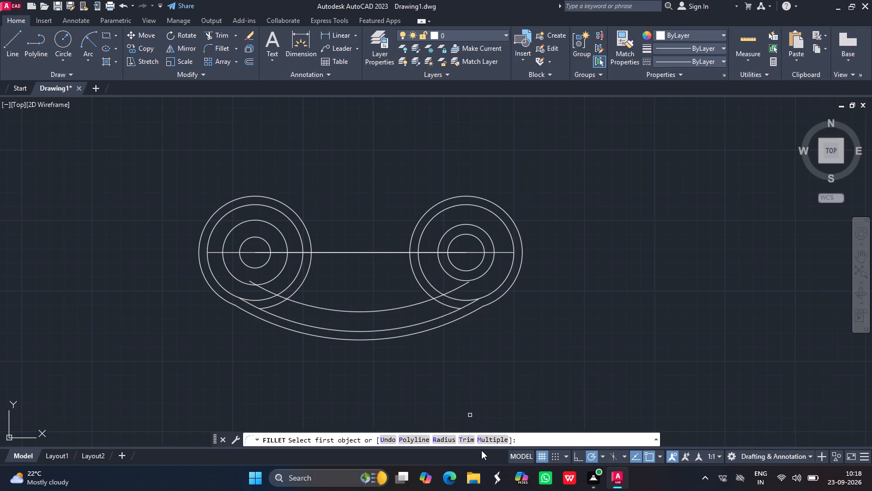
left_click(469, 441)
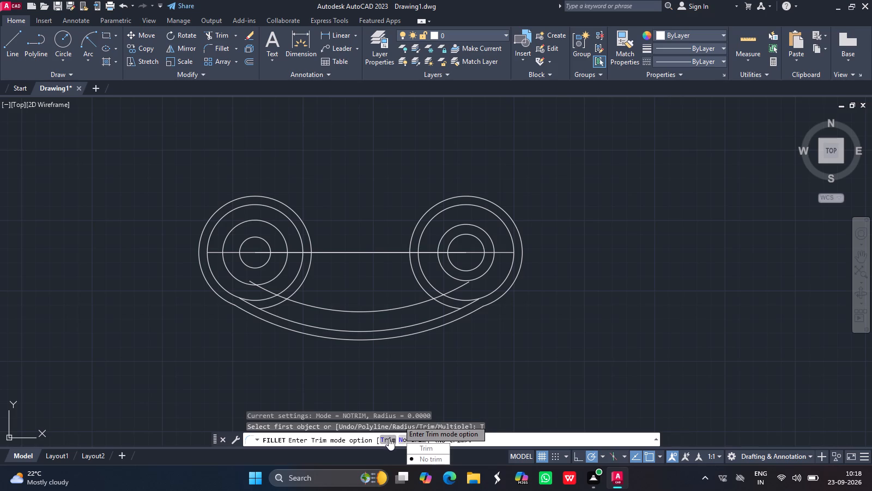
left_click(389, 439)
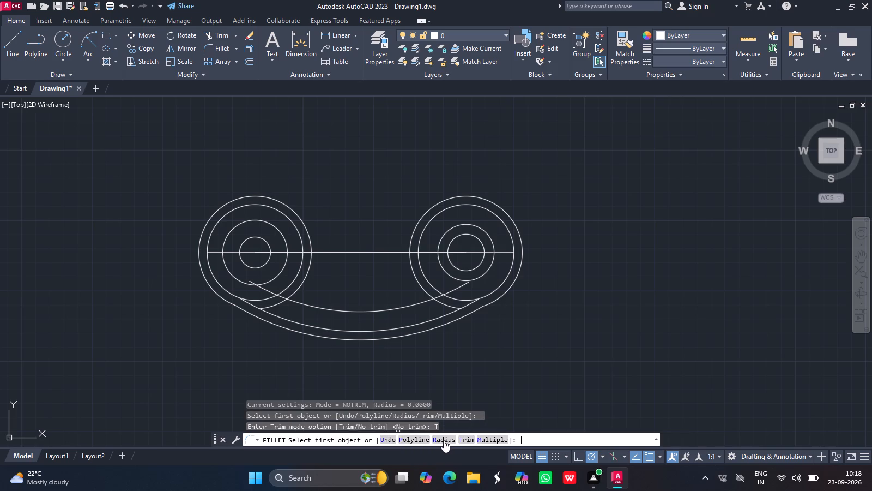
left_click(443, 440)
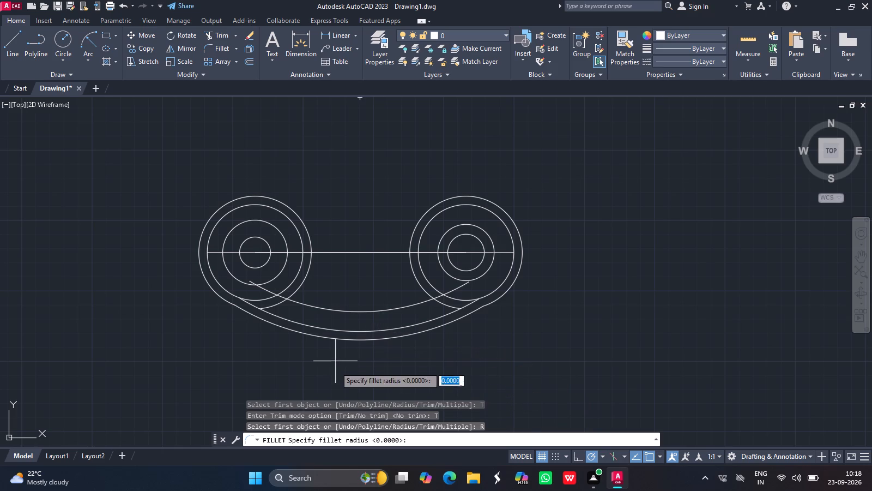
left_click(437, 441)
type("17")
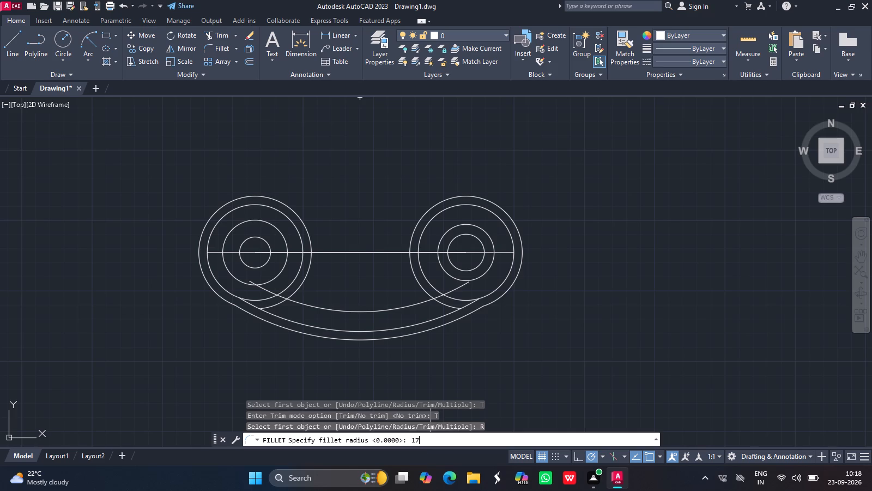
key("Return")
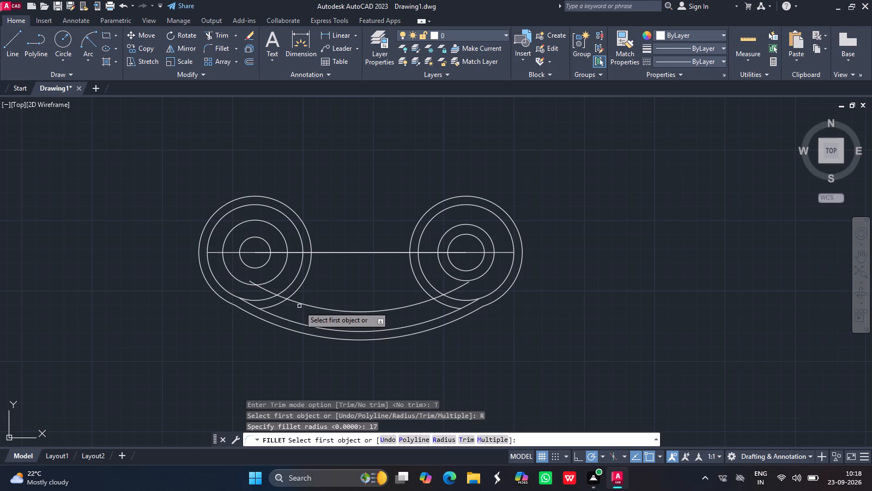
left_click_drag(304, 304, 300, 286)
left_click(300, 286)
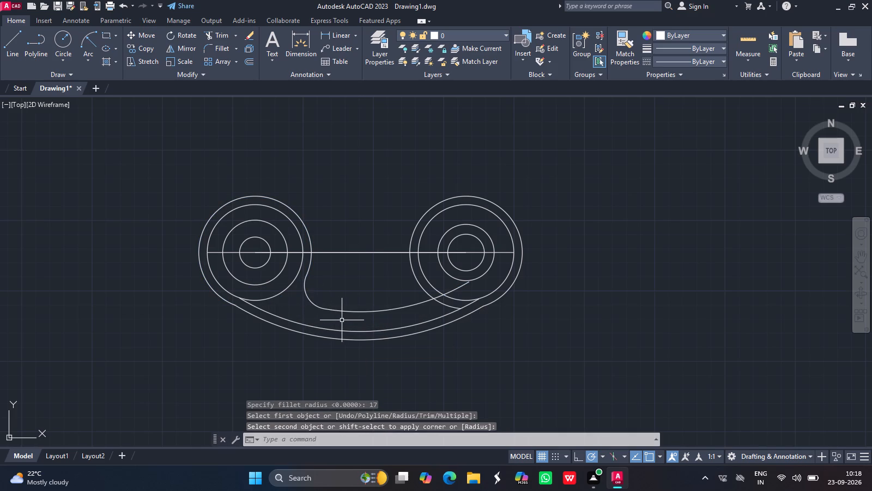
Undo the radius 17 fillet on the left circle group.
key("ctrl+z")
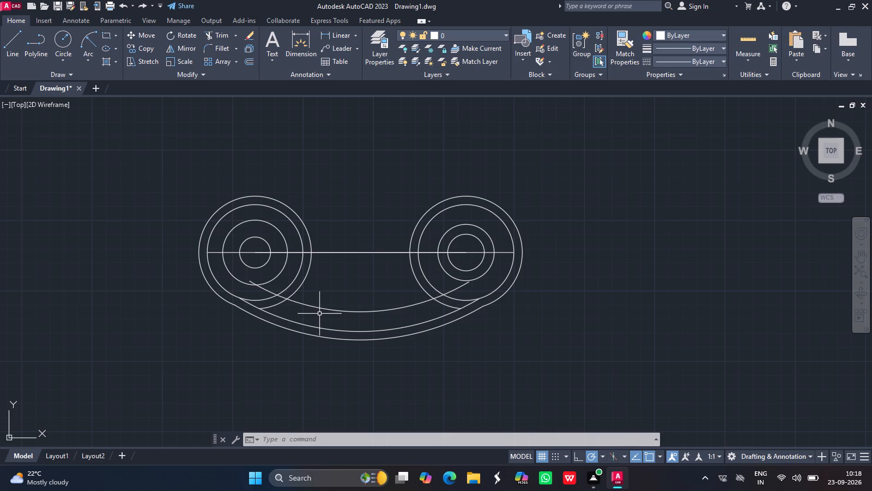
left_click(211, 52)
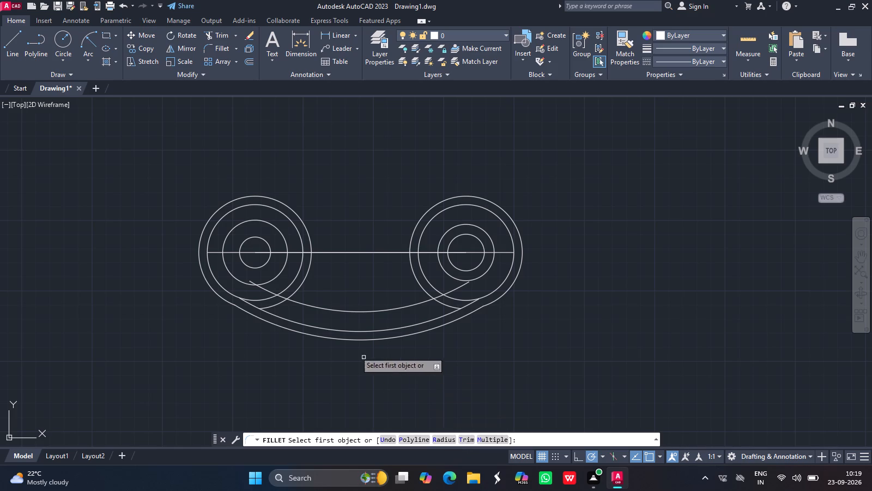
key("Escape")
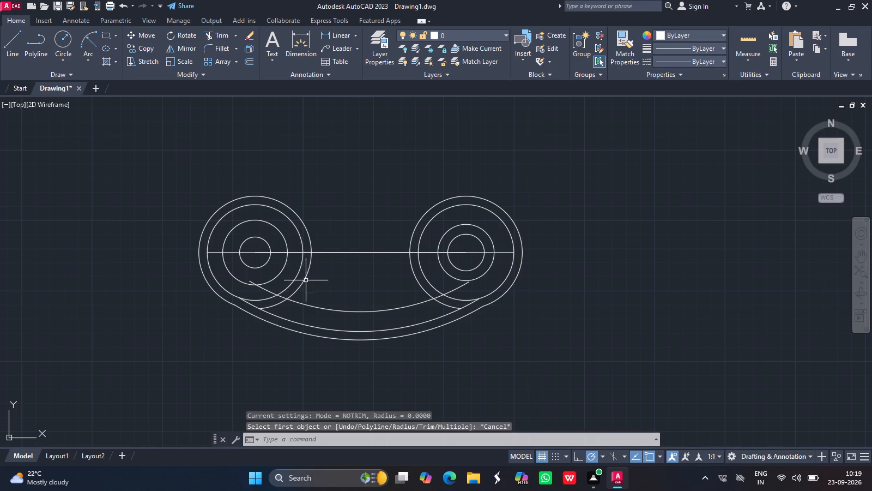
Draw a line about 111 units long at about 37° up and right from the upper-left edge of the left radius 40 circle.
left_click(13, 46)
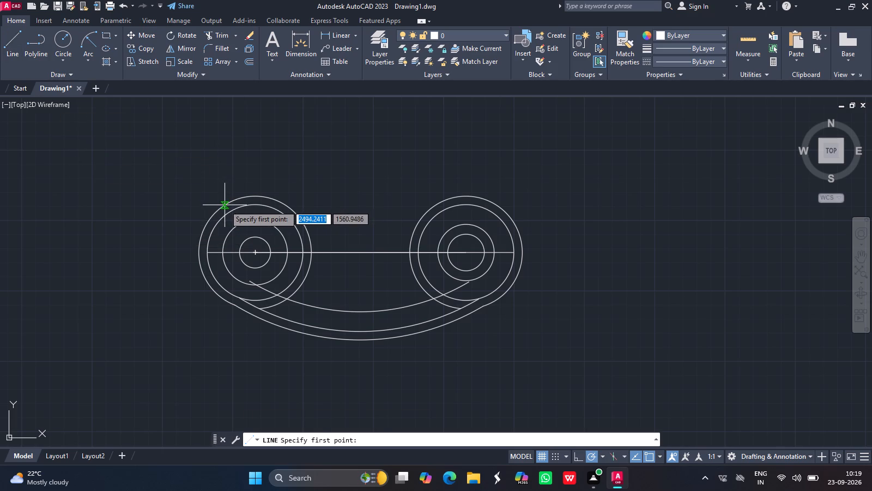
left_click_drag(225, 205, 279, 141)
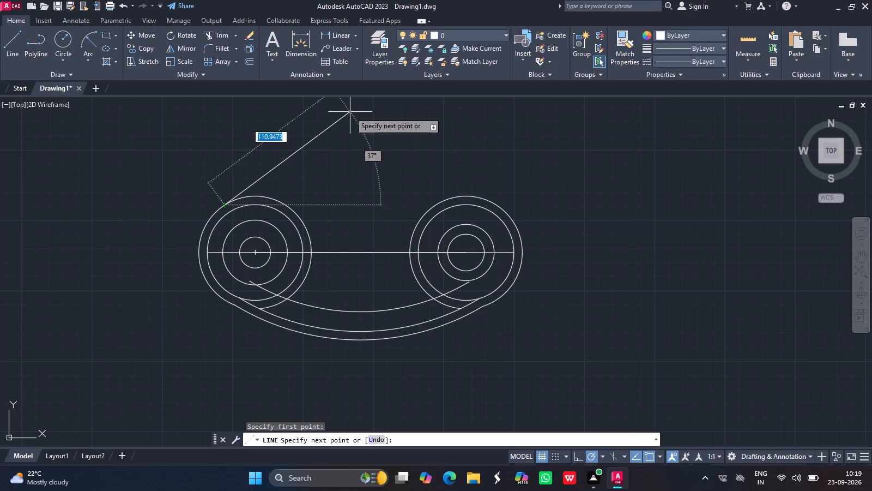
left_click(348, 109)
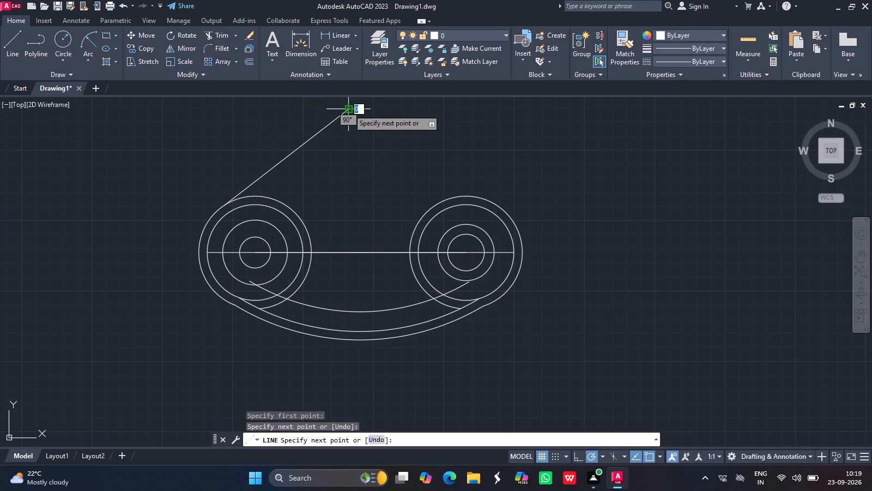
key("Return")
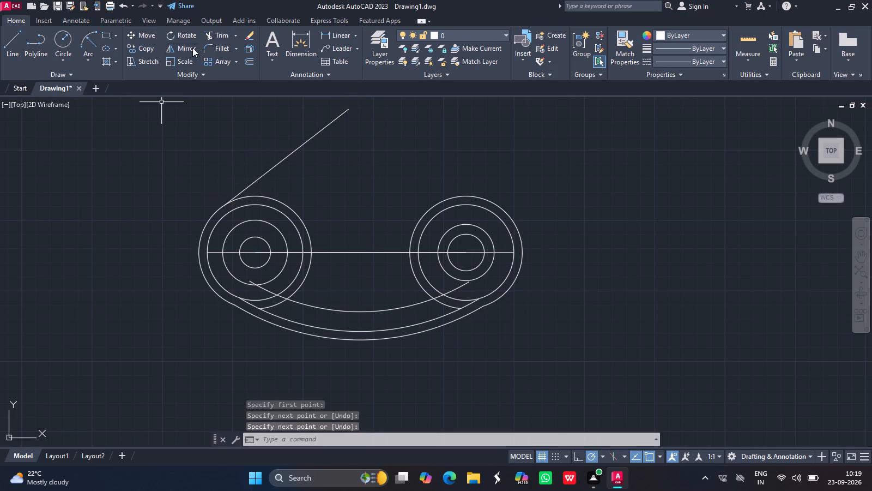
Trim away the left radius 40 circle's right-hand portion, from the slanted line's start around to the middle connecting arc.
left_click(221, 35)
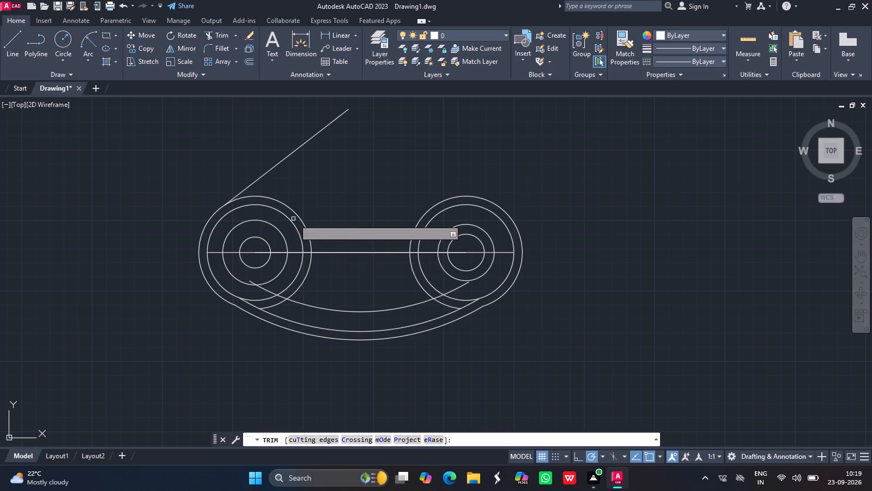
left_click(299, 217)
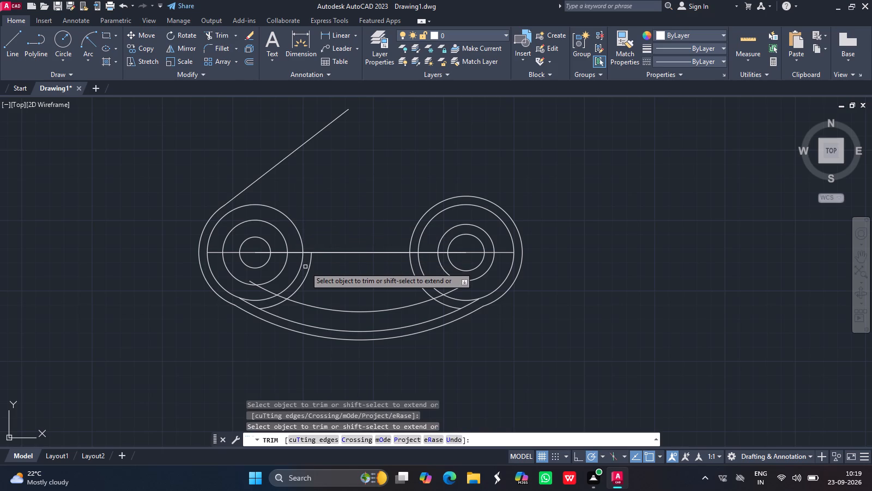
left_click(308, 270)
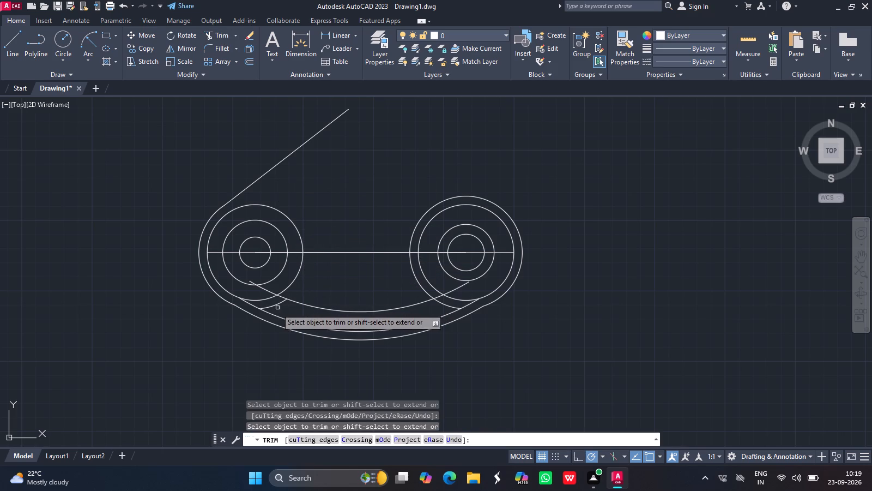
left_click(271, 306)
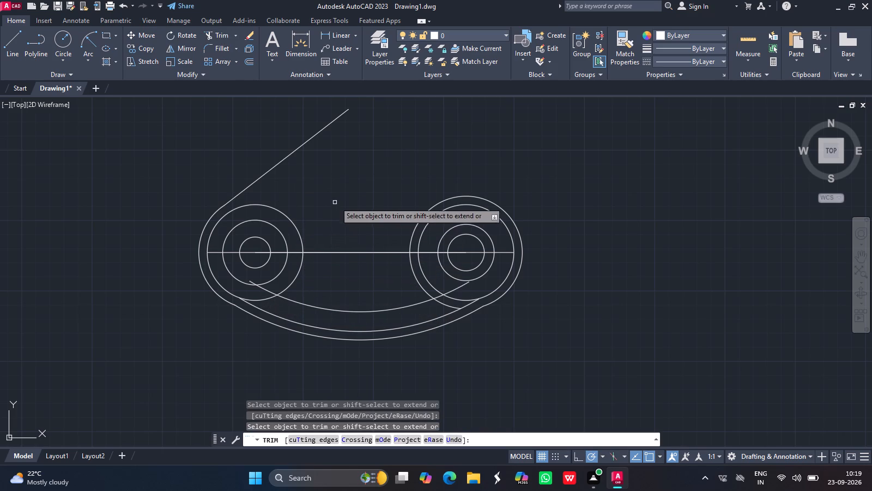
key("Escape")
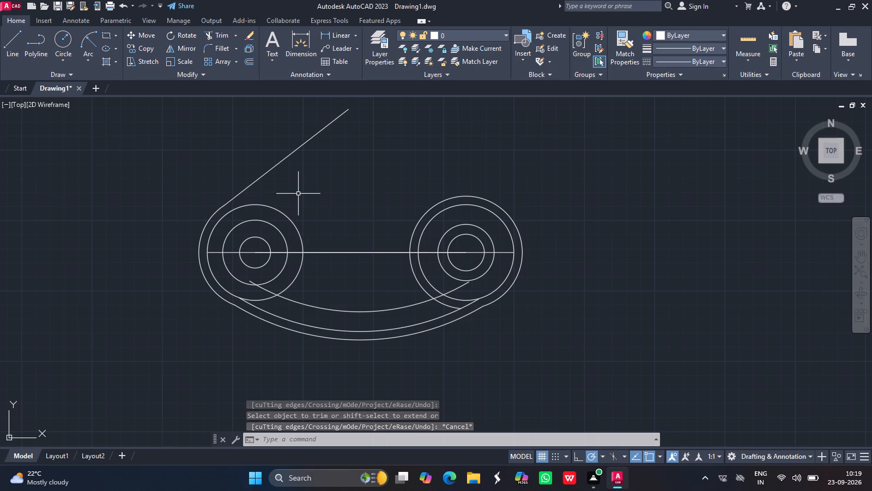
Fillet the uppermost connecting arc to the left group's largest full circle with radius 7 in No trim mode.
left_click(218, 49)
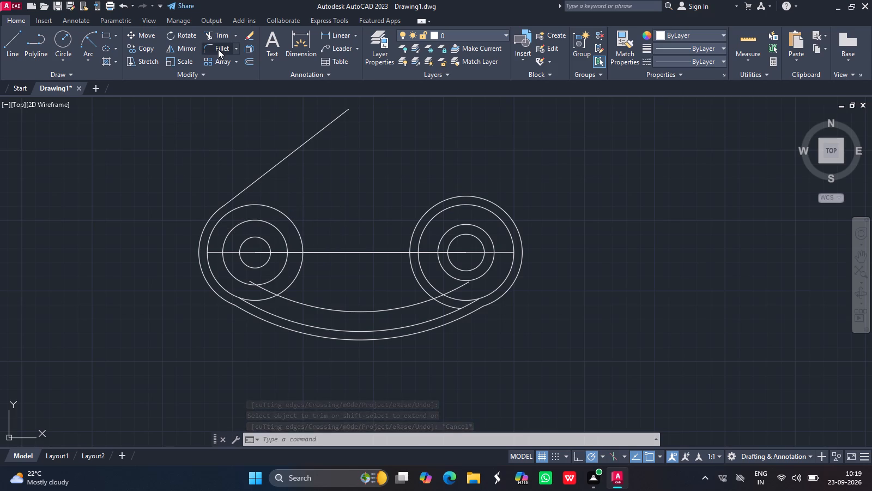
left_click(470, 441)
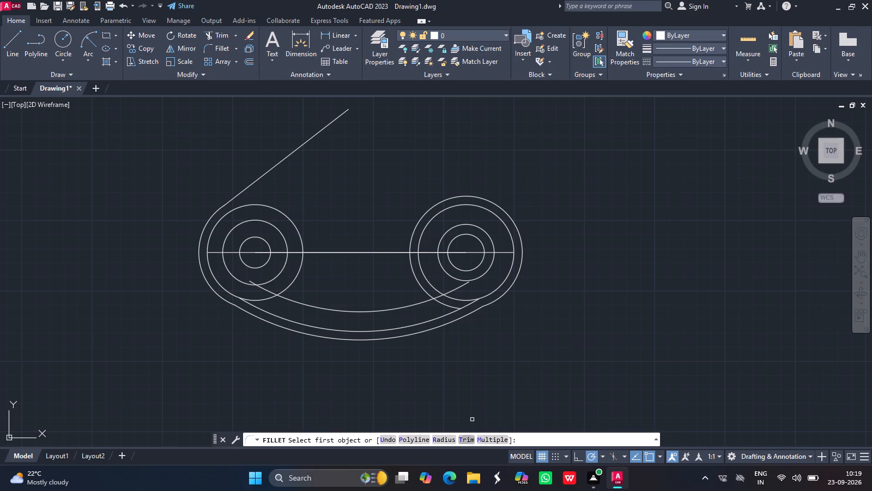
left_click(412, 440)
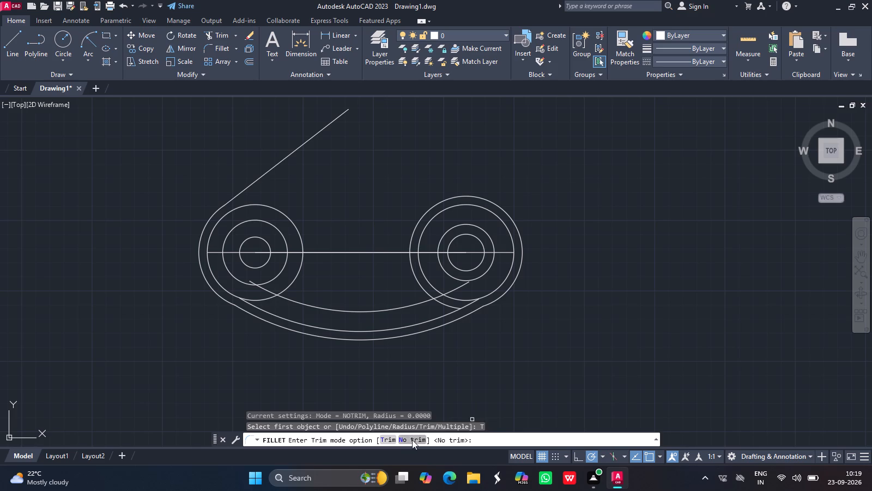
left_click(443, 437)
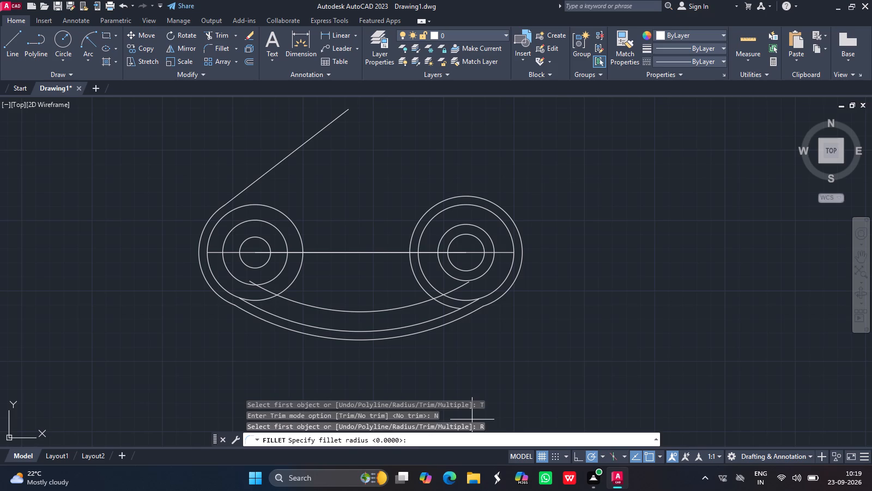
key("7")
key("Return")
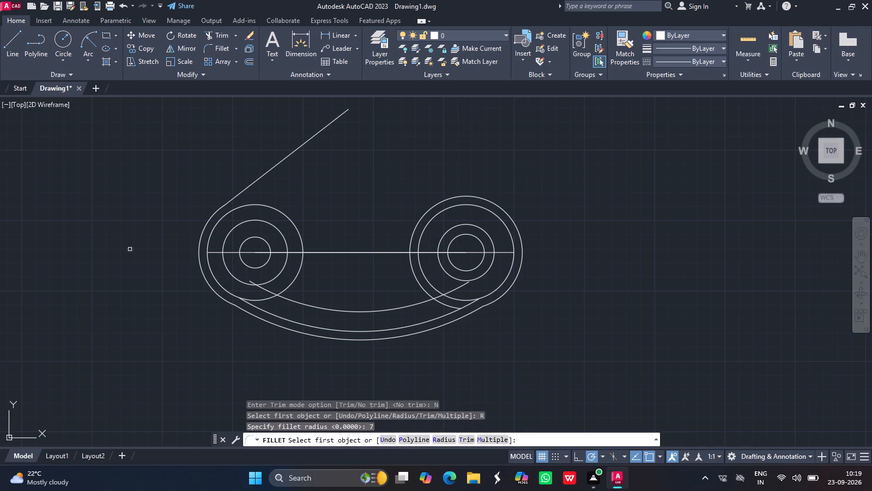
left_click_drag(289, 298, 291, 288)
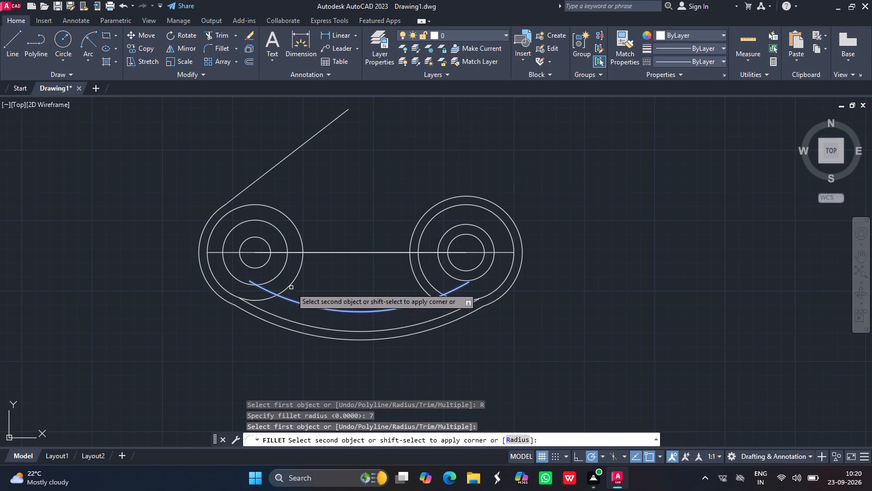
left_click_drag(291, 288, 291, 284)
left_click_drag(291, 284, 317, 124)
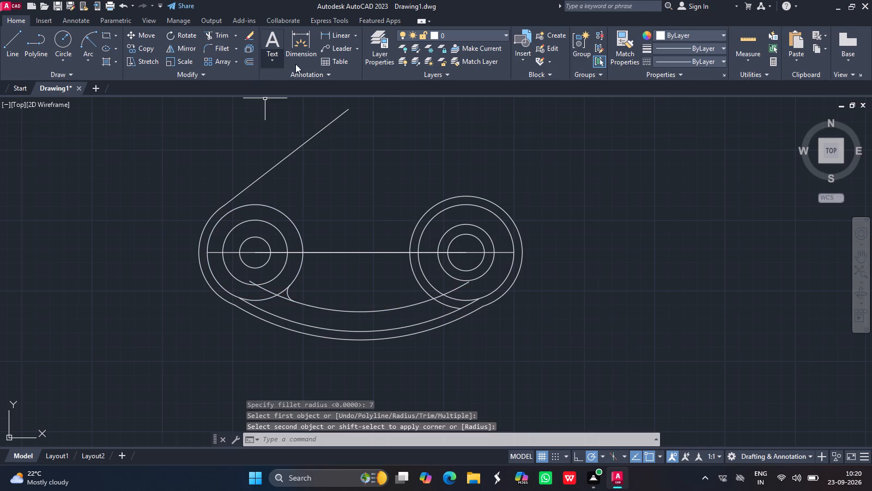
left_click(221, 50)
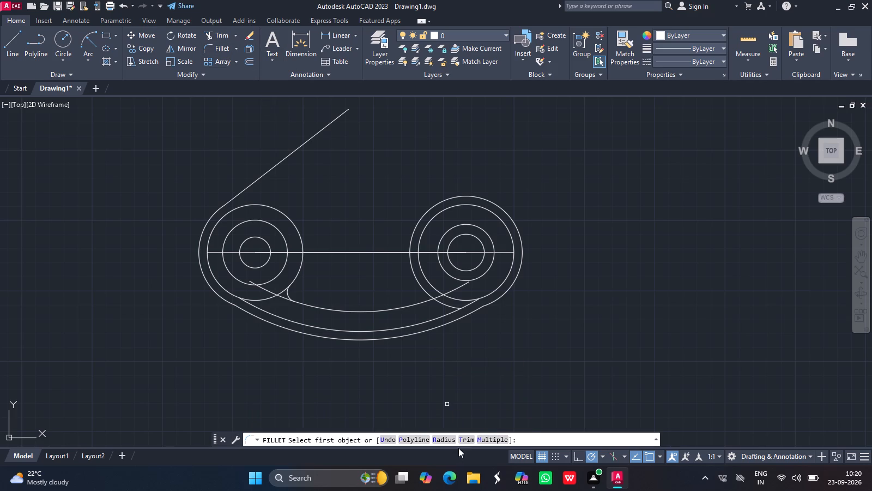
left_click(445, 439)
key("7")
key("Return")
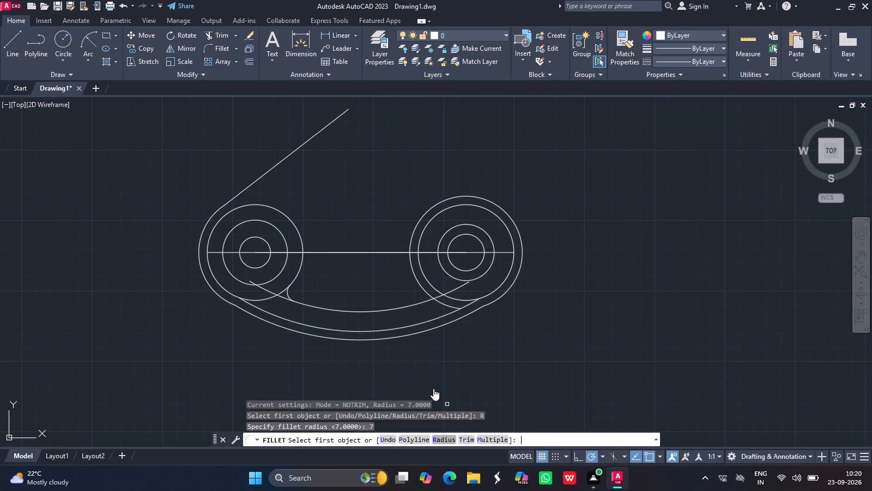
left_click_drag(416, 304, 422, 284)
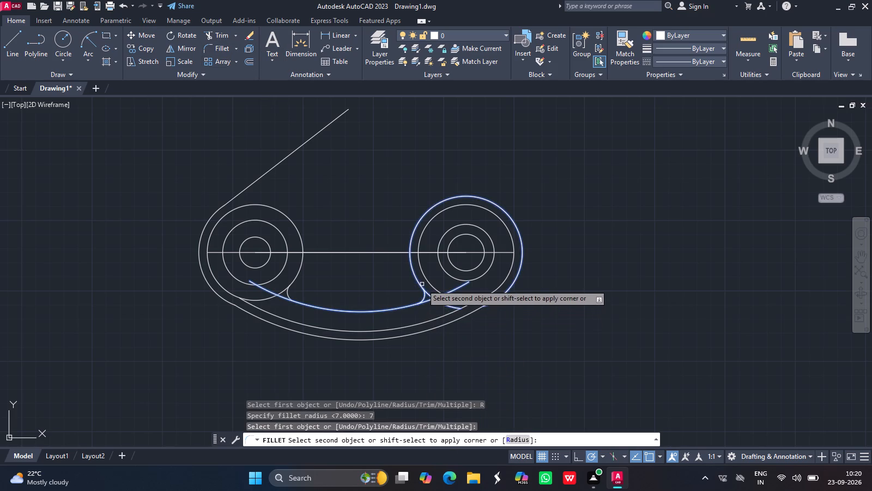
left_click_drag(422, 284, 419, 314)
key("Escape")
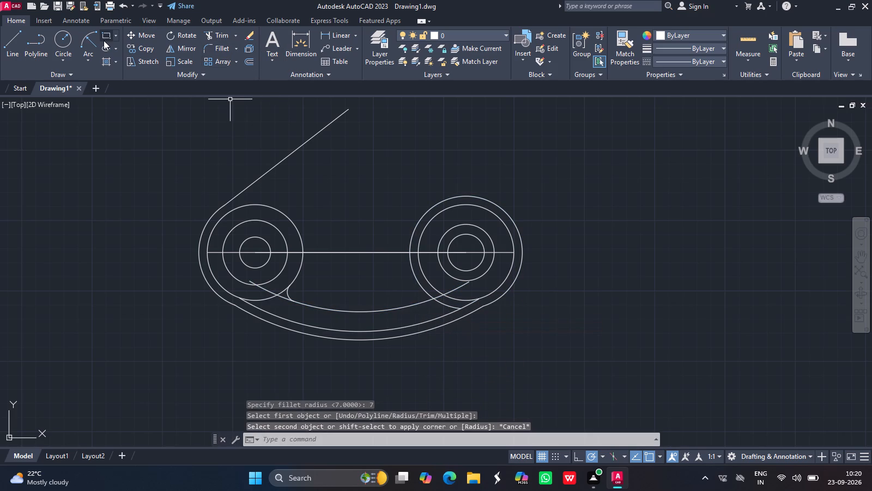
Trim away the right group's outermost circle's lower-left portion, from the horizontal centre line down to the middle connecting arc.
left_click(209, 32)
left_click(411, 267)
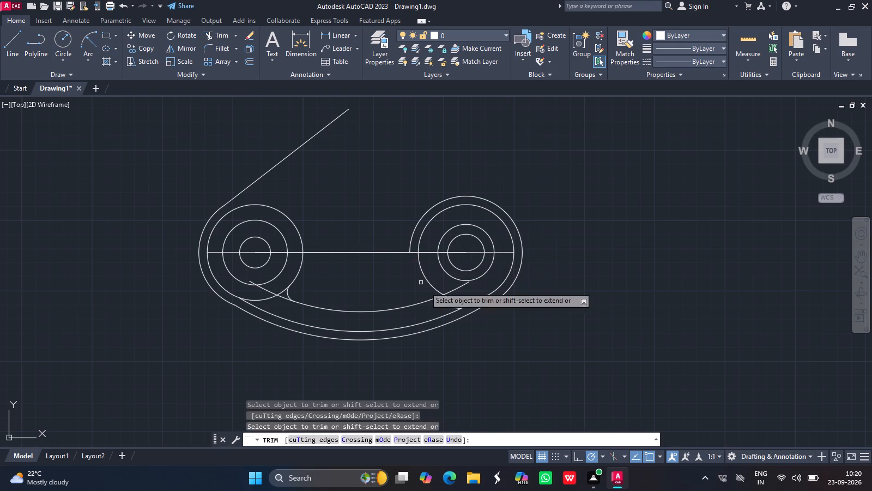
left_click(447, 306)
key("Return")
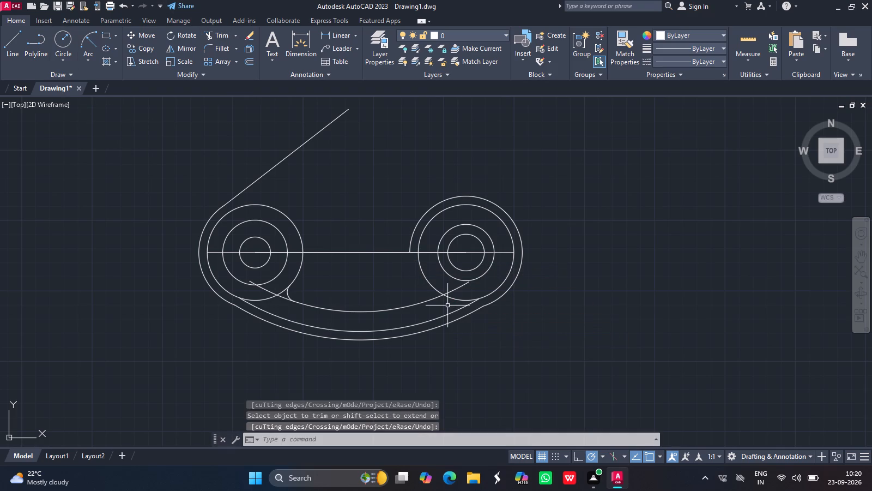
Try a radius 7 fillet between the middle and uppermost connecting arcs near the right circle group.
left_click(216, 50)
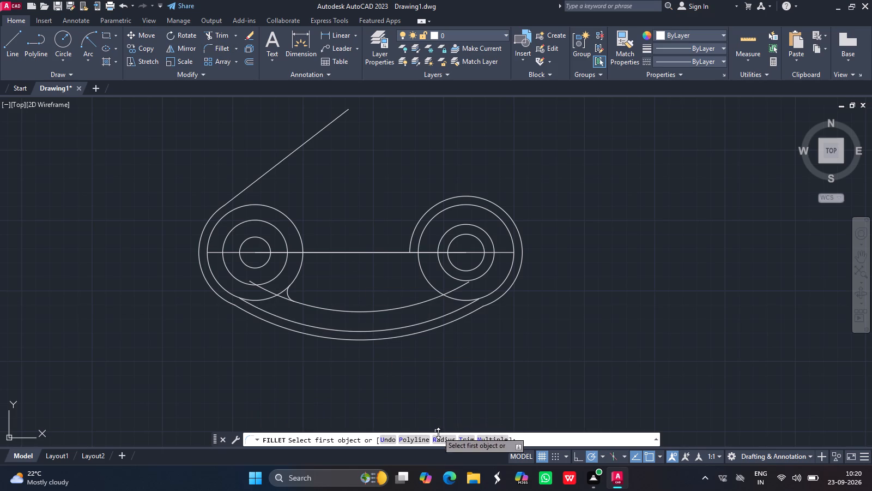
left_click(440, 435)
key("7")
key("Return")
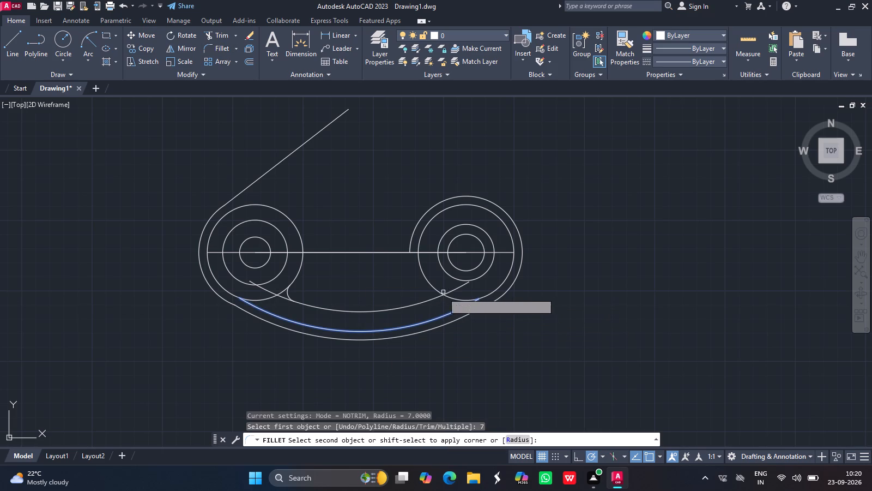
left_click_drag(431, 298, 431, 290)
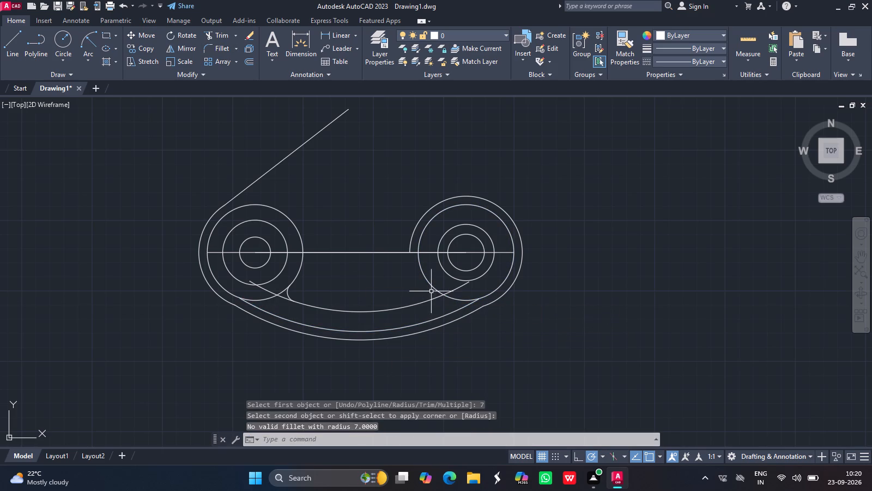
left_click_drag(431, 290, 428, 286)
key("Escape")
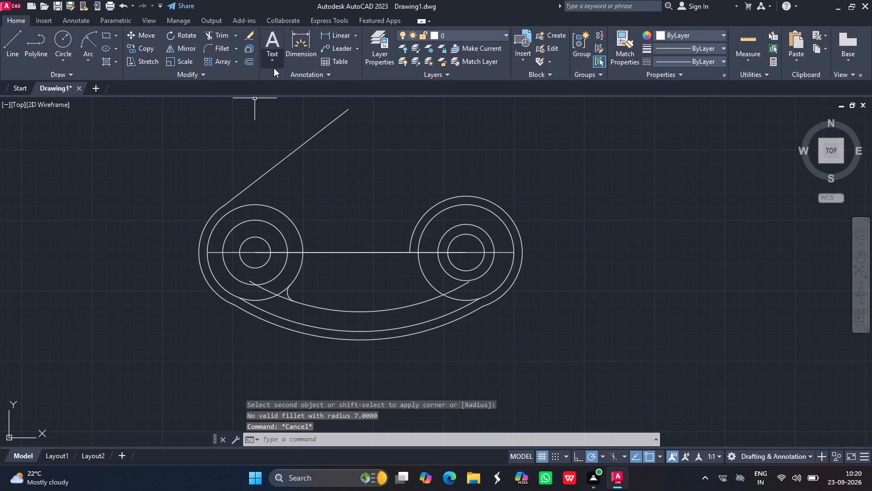
Fillet the uppermost connecting arc to the right group's second-largest circle with radius 7 in No trim mode.
left_click(225, 51)
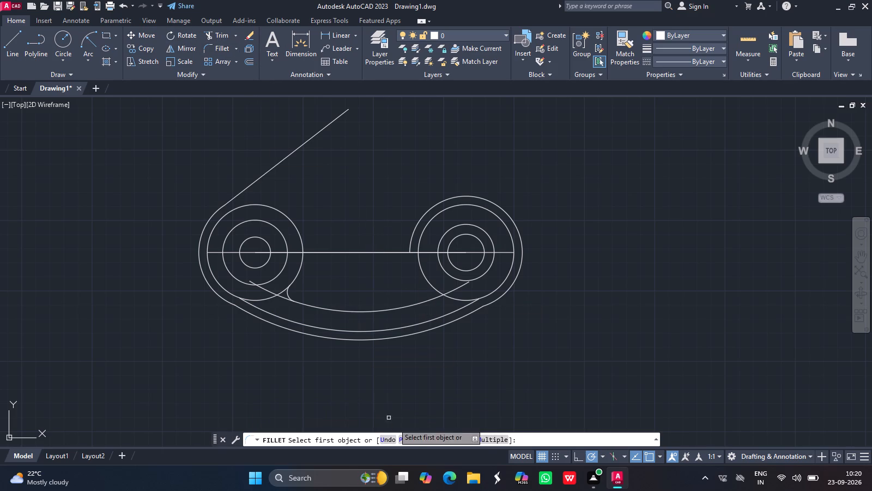
left_click(435, 438)
key("7")
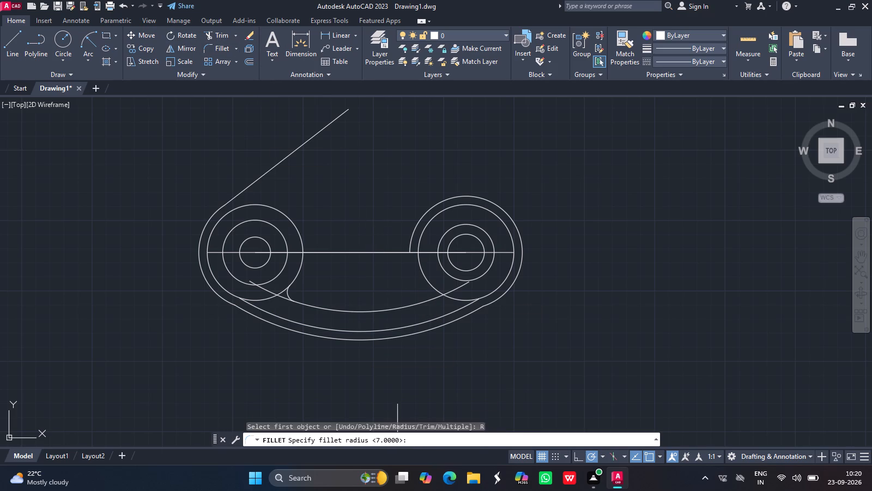
key("Return")
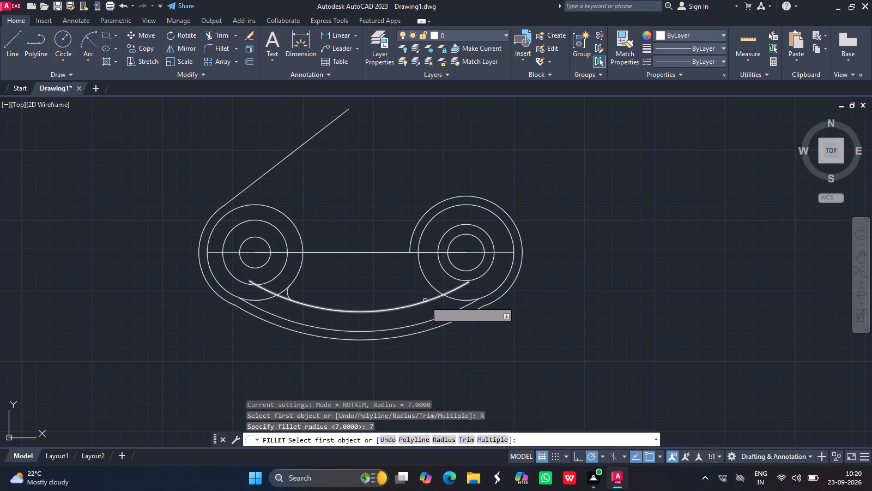
left_click(425, 301)
left_click(429, 285)
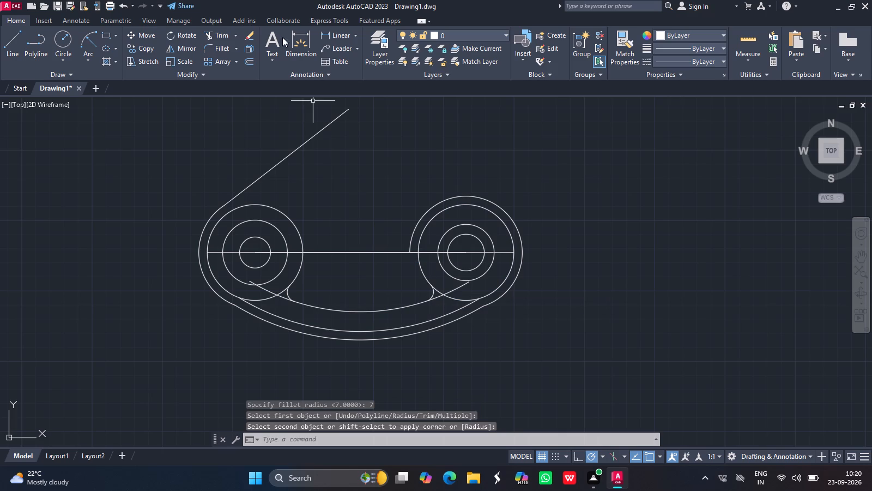
Trim both ends of the uppermost connecting arc back to the radius 7 fillets at the left and right circle groups.
left_click(221, 36)
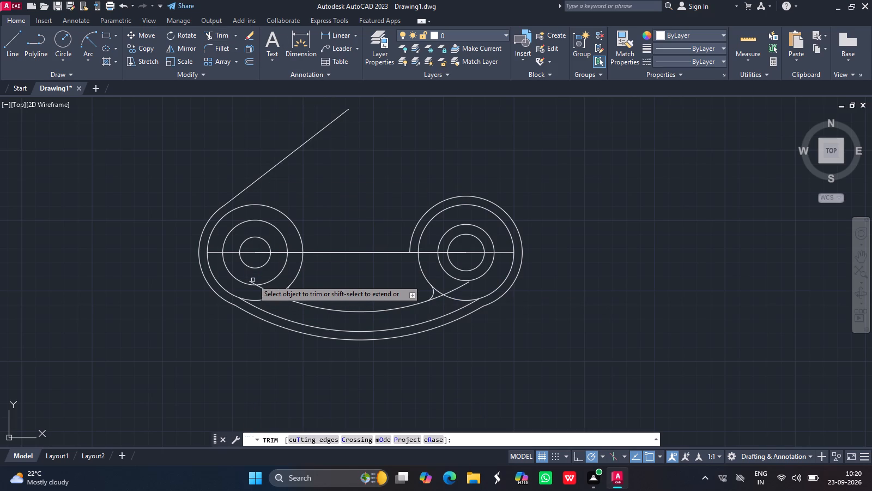
left_click_drag(252, 283, 261, 289)
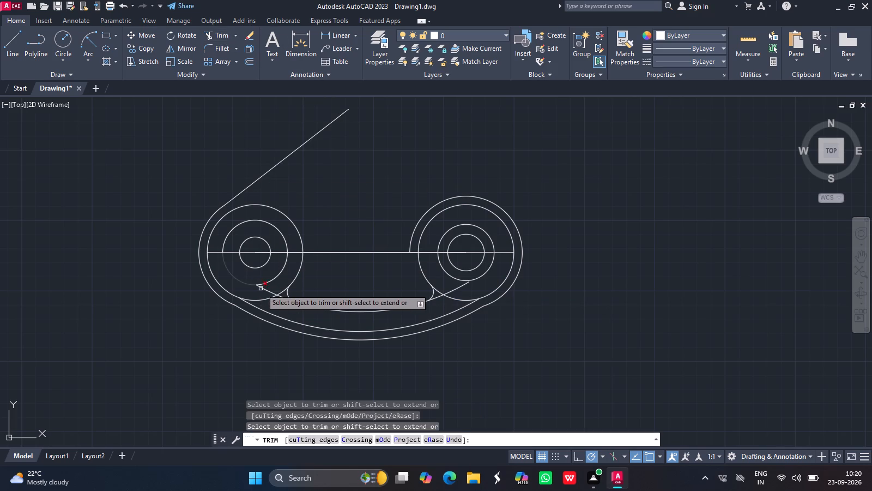
left_click_drag(261, 289, 267, 291)
left_click(267, 291)
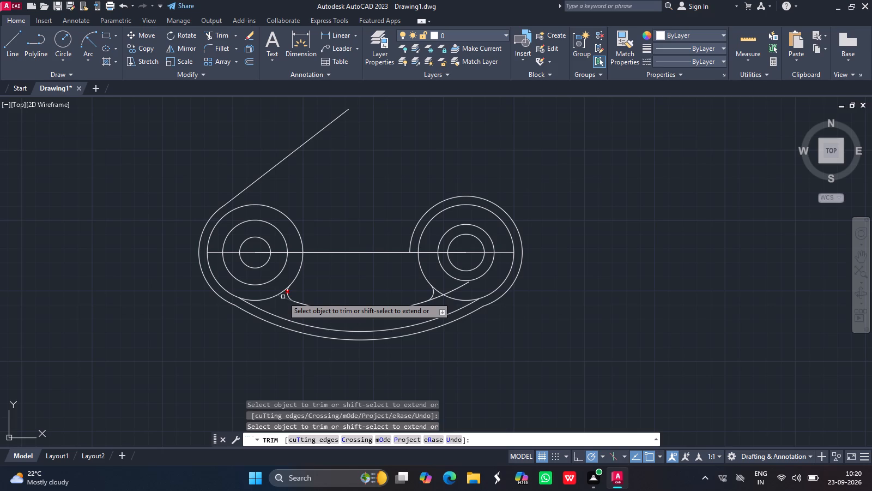
left_click_drag(283, 297, 457, 300)
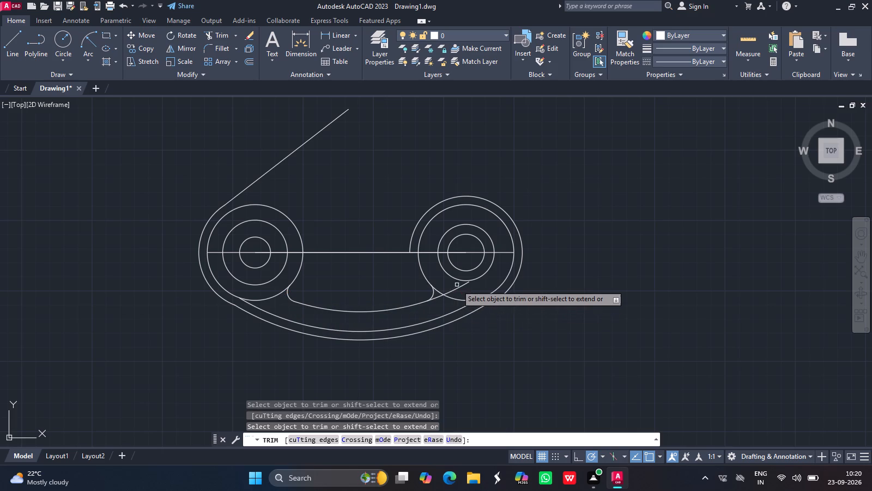
left_click_drag(458, 289, 438, 298)
left_click(438, 298)
key("Return")
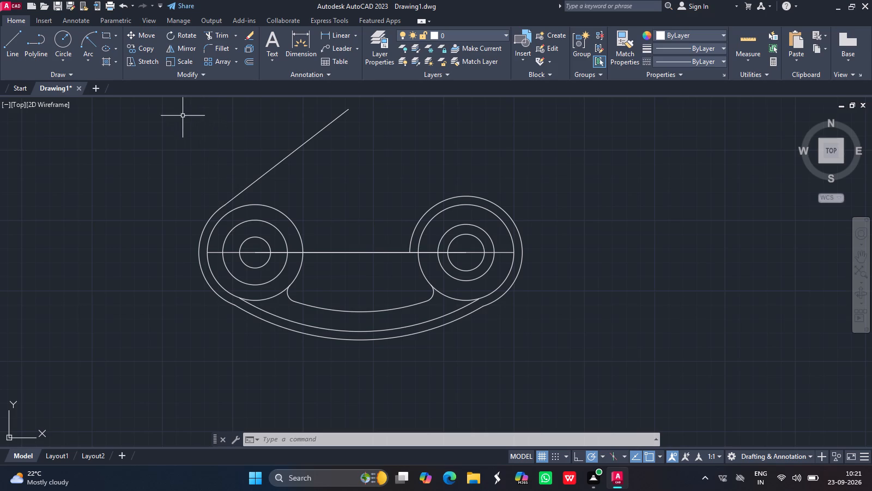
Start a new circle by centre point.
left_click(65, 41)
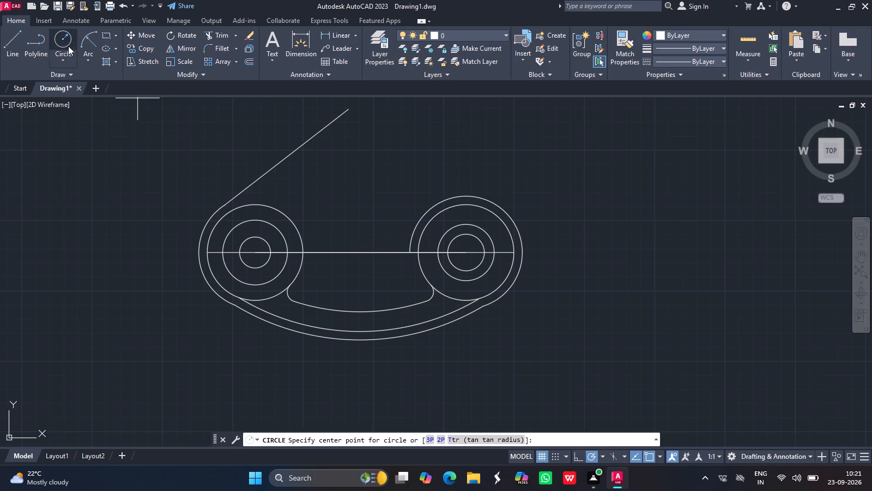
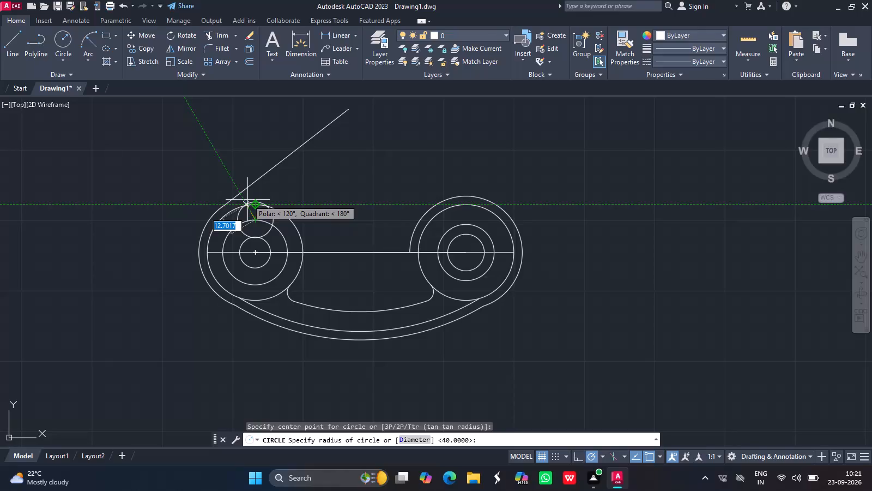
Set the radius of the new circle at the top of the left group's 23-unit-scale middle circle to 6.
key("6")
key("Return")
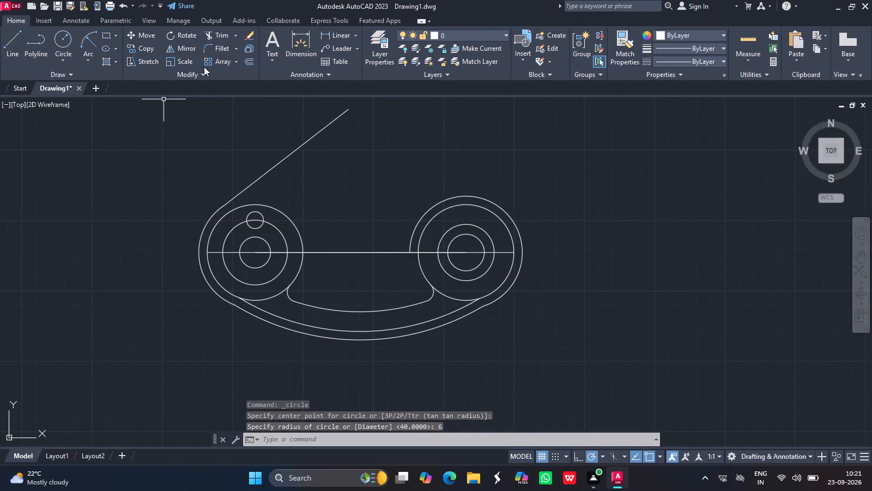
Polar array the radius 6 circle around the left circle group's centre with six items.
left_click(236, 61)
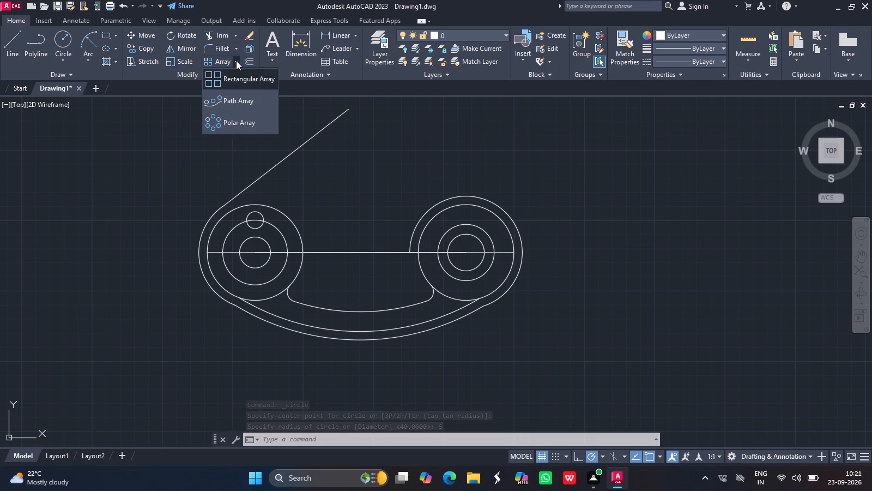
left_click(237, 127)
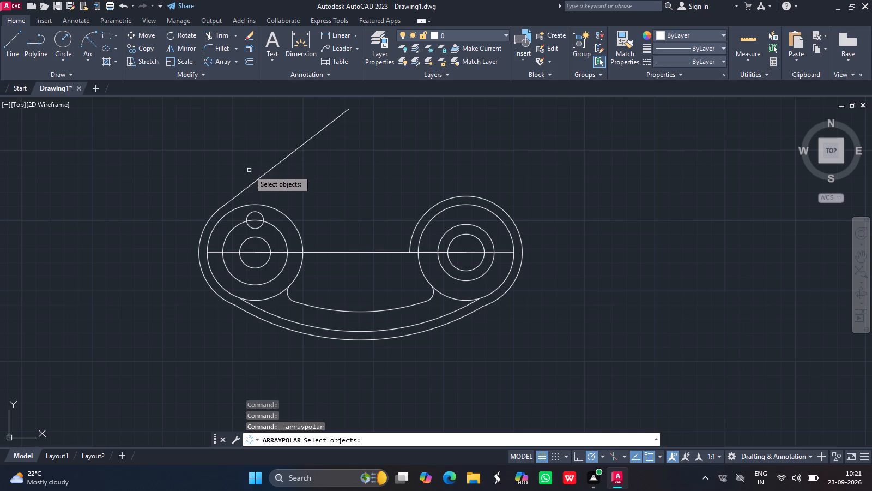
left_click(254, 211)
key("Return")
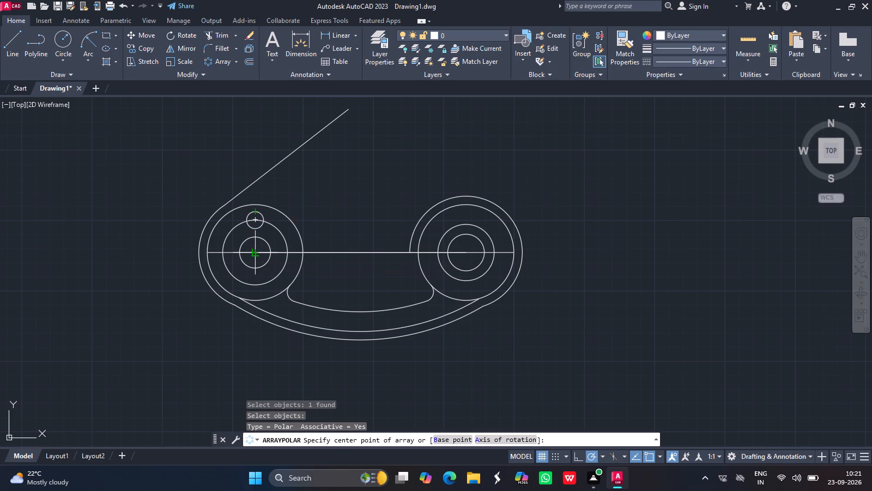
left_click(256, 253)
key("Return")
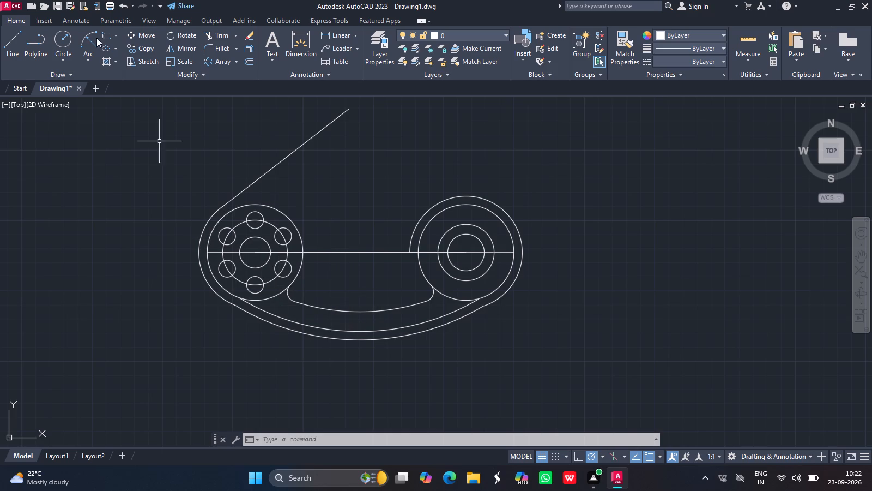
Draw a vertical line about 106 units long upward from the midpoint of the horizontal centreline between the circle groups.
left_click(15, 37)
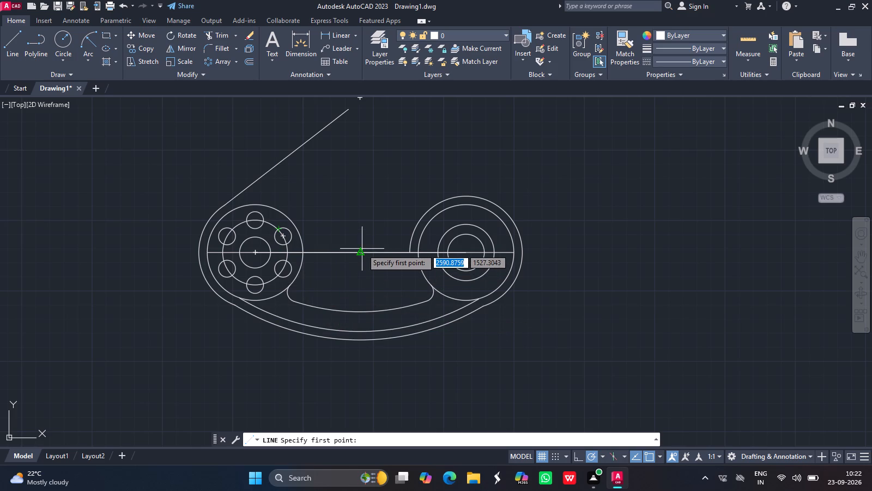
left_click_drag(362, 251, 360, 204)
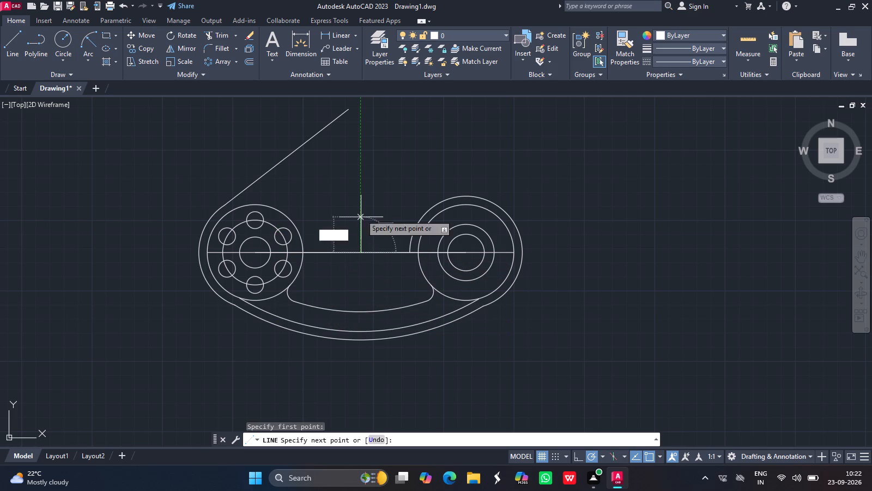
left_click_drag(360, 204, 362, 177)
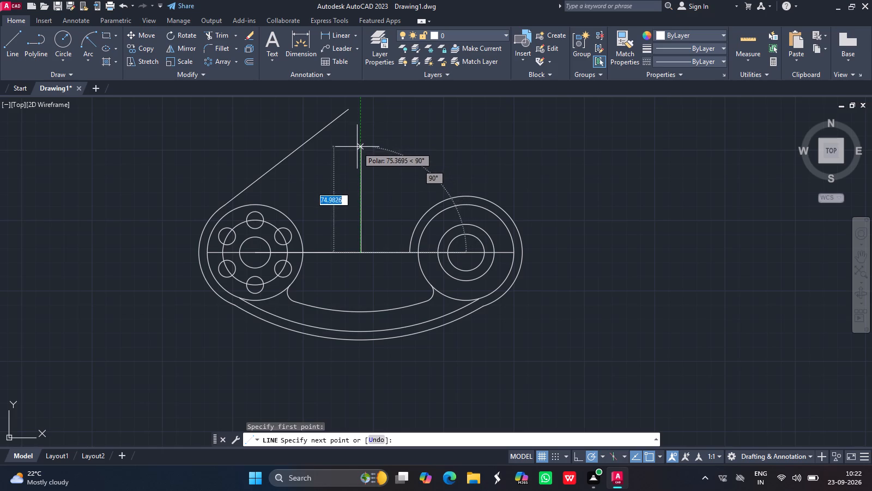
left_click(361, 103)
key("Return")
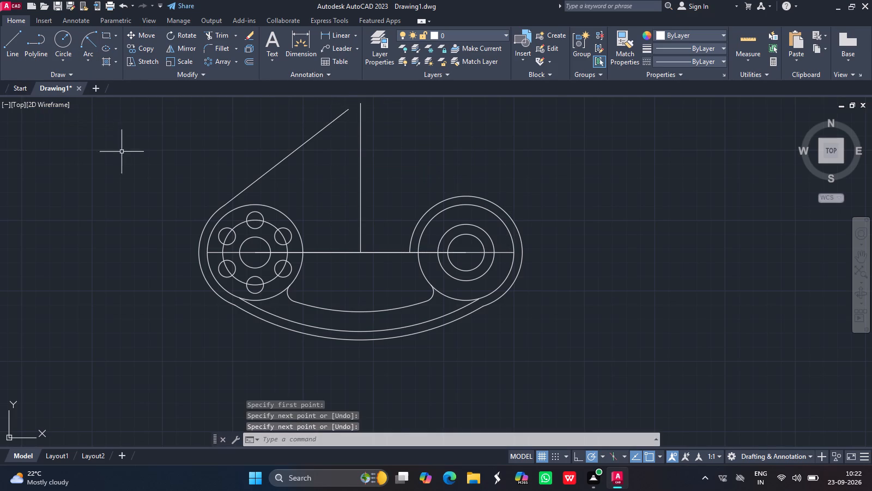
Draw a vertical line from the horizontal centreline's midpoint down to just past the lowest connecting arc.
left_click(8, 46)
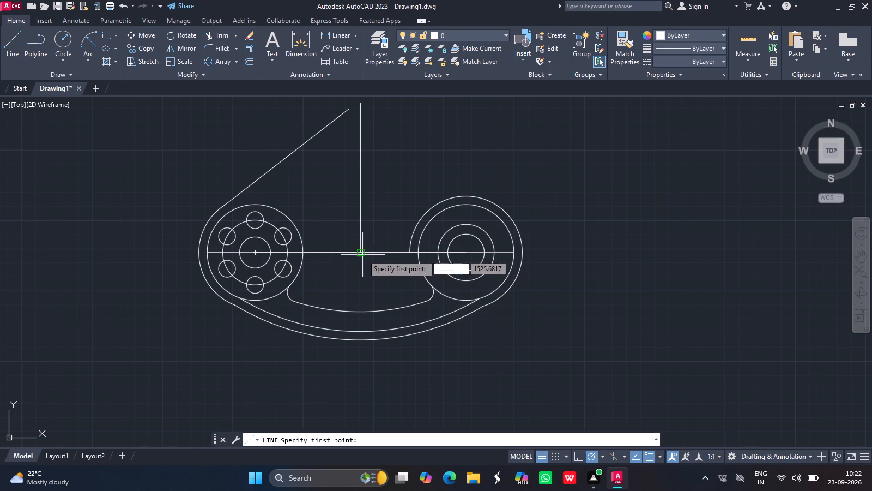
left_click_drag(361, 255, 363, 320)
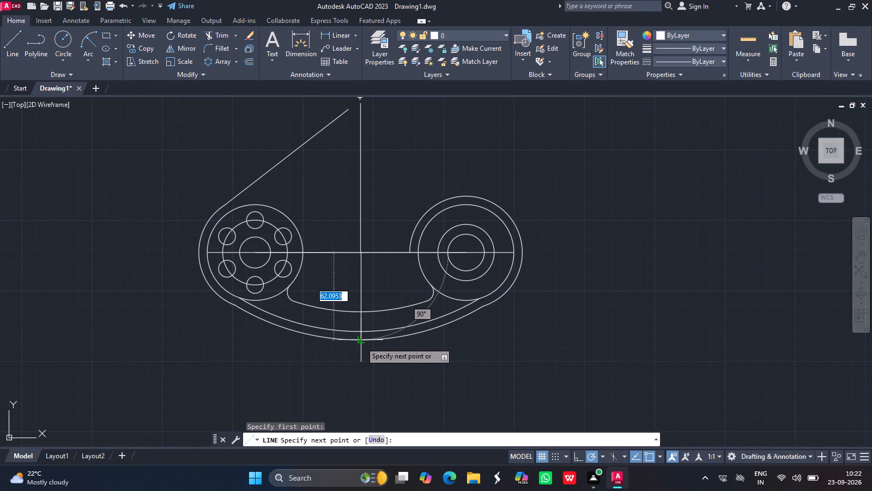
left_click(361, 346)
key("Return")
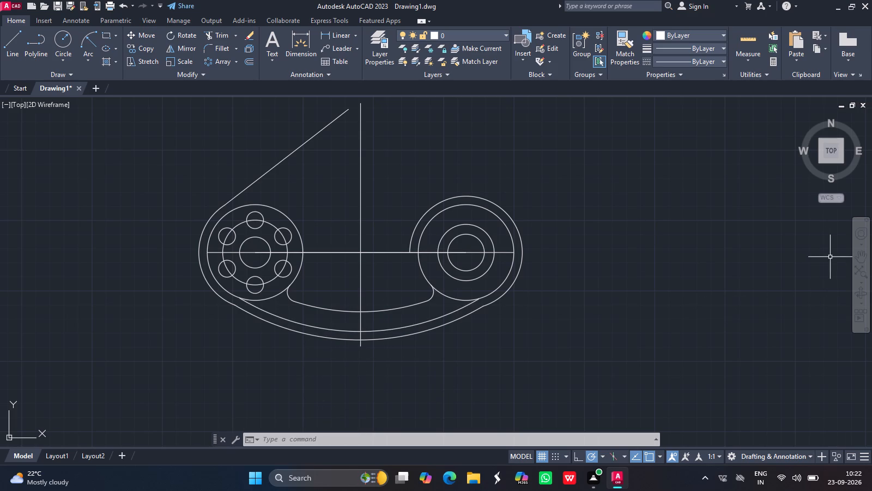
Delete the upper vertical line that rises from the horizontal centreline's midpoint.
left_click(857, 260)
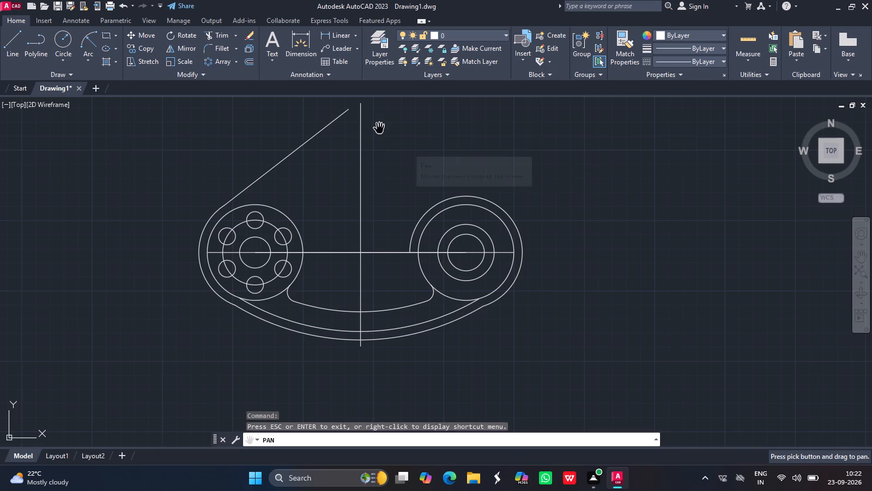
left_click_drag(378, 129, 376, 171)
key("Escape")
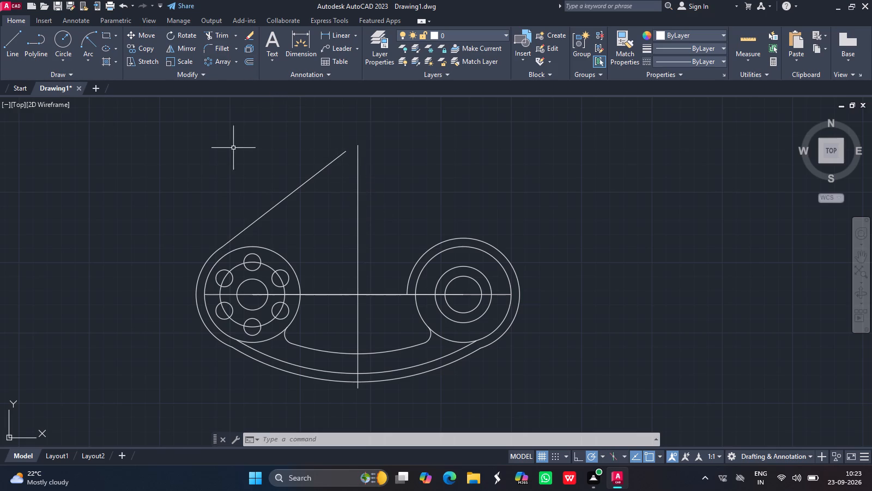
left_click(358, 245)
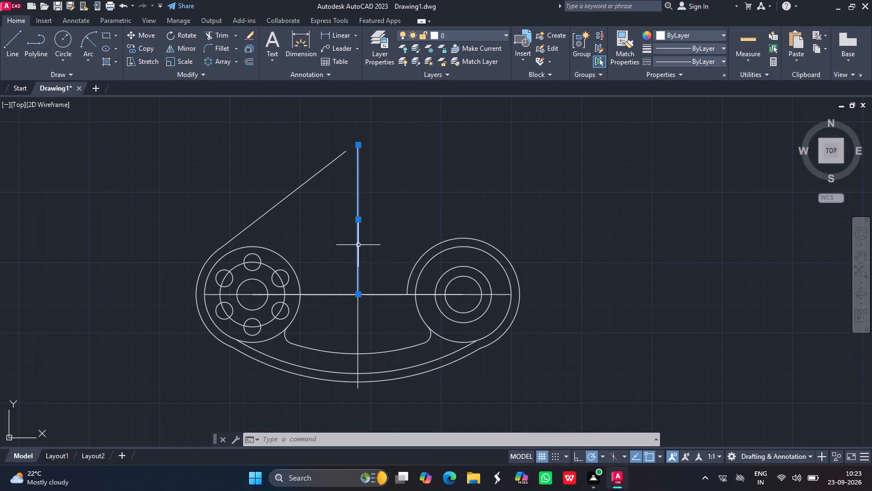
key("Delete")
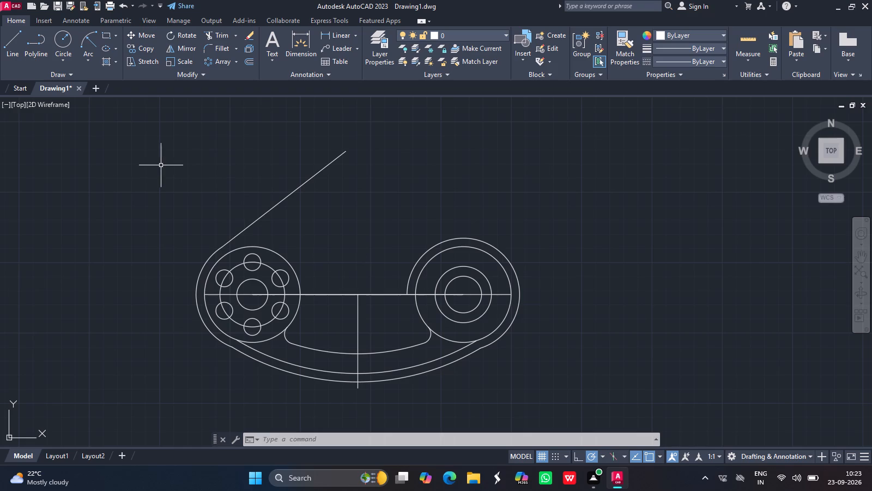
Draw a vertical line up from the horizontal centreline's midpoint in consecutive segments of about 21, 34 and 20 units.
left_click(10, 52)
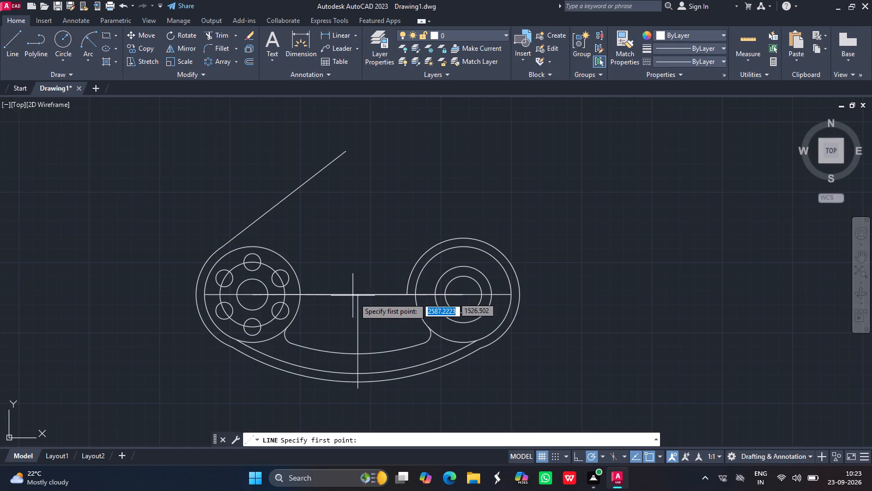
left_click_drag(358, 296, 359, 278)
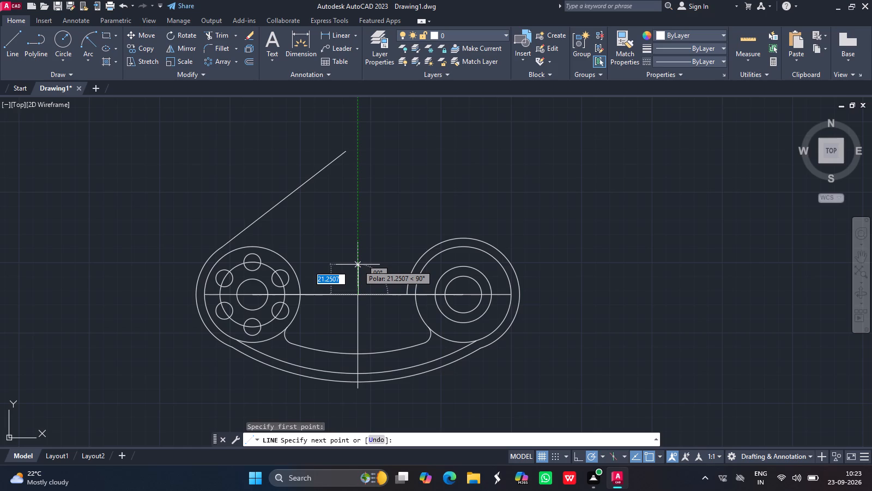
left_click(358, 265)
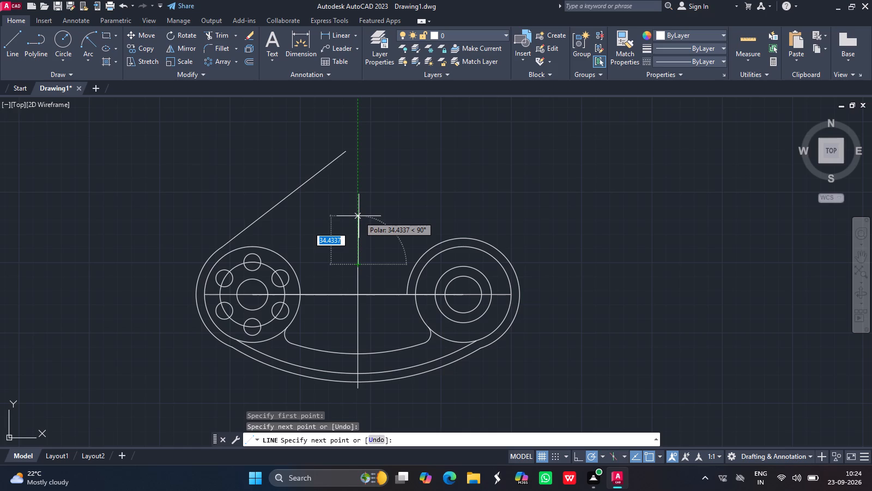
type("34")
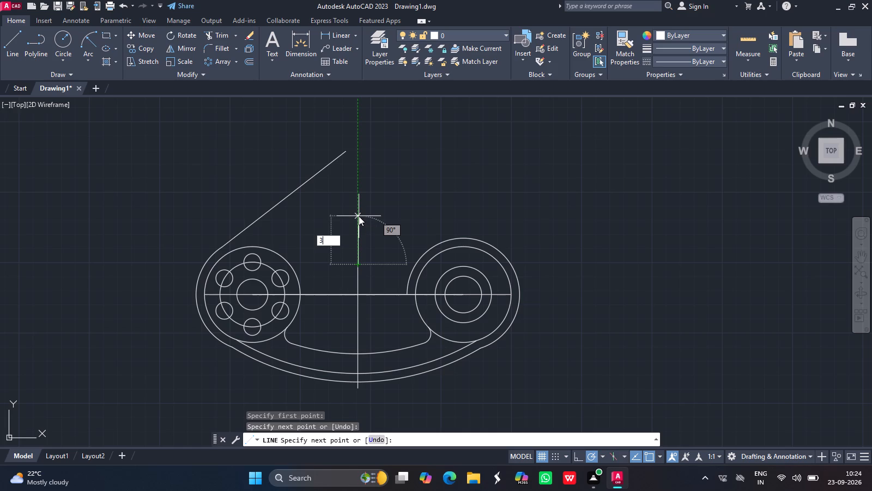
key("Return")
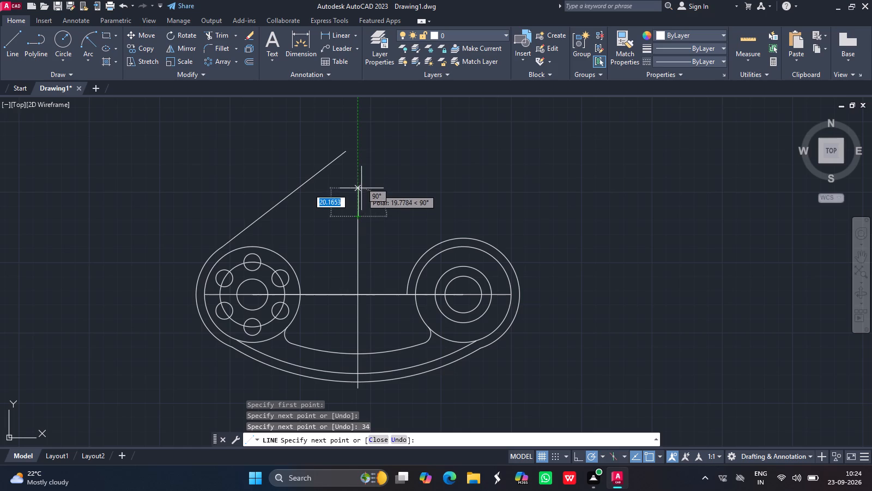
type("20")
key("Return")
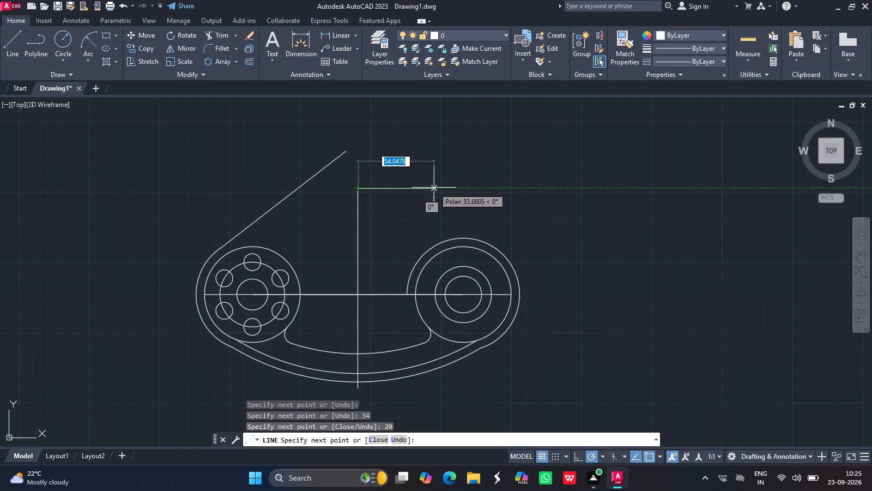
Draw horizontal lines 20 units to the right and 20 units to the left from the vertical line's upper end.
type("20")
key("Return")
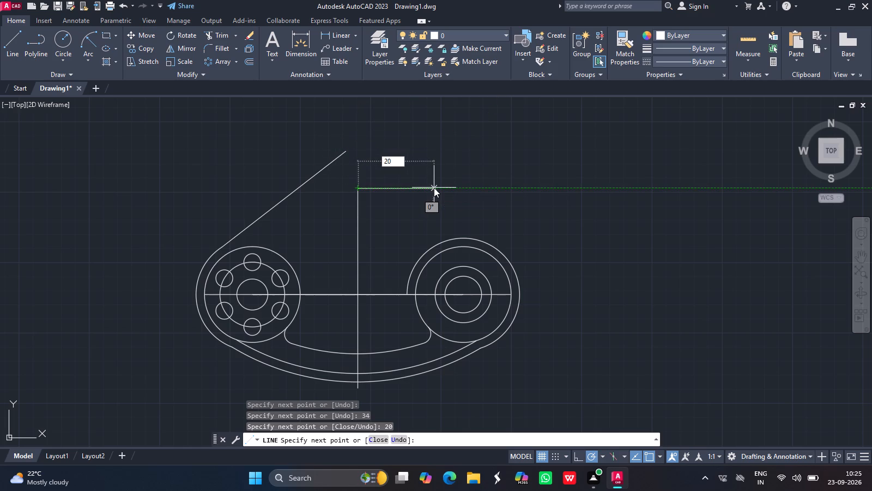
key("Return")
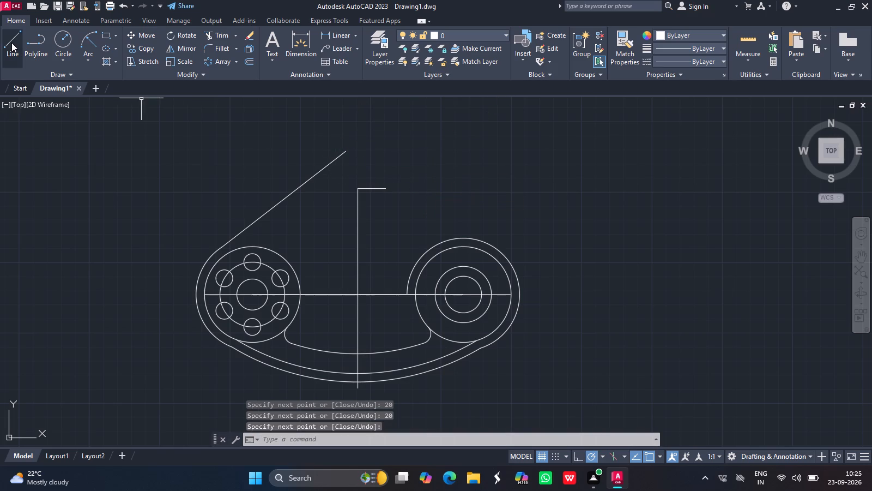
left_click(13, 43)
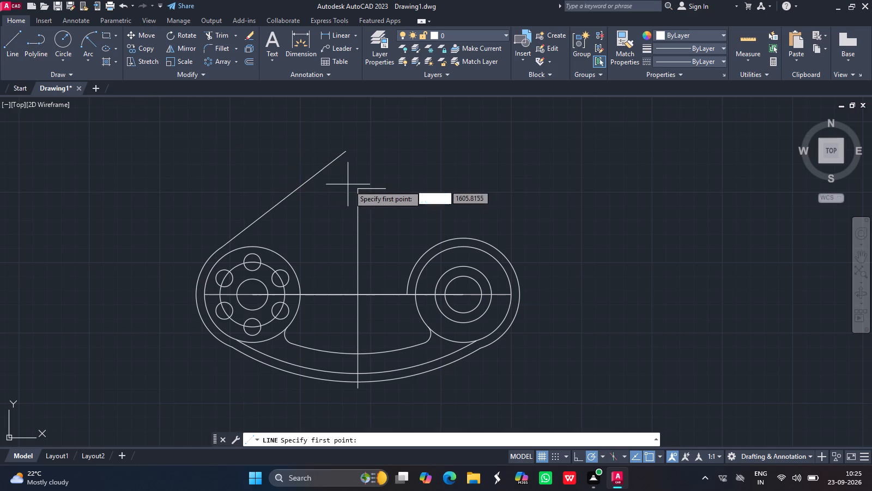
left_click_drag(360, 188, 330, 191)
key("3")
key("BackSpace")
type("20")
key("Return")
key("Return")
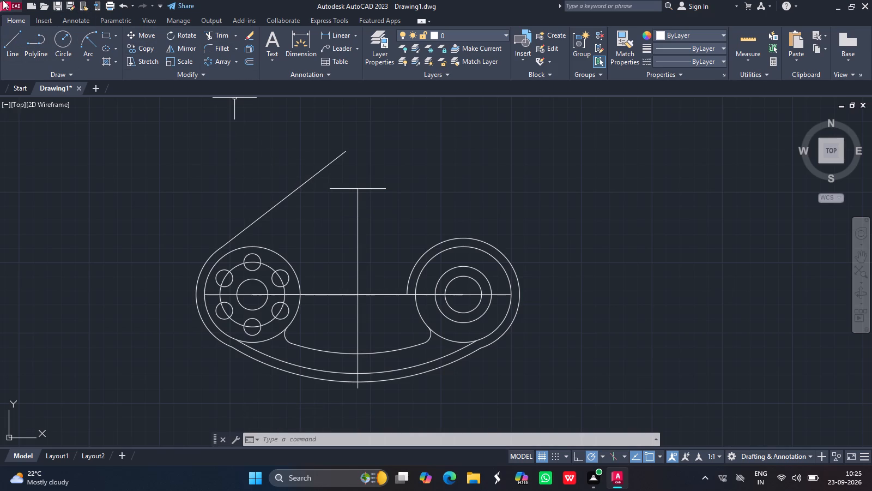
Draw vertical lines up from both ends of the short horizontal base, the left reaching the slanted line and the right ending level with it.
left_click(10, 38)
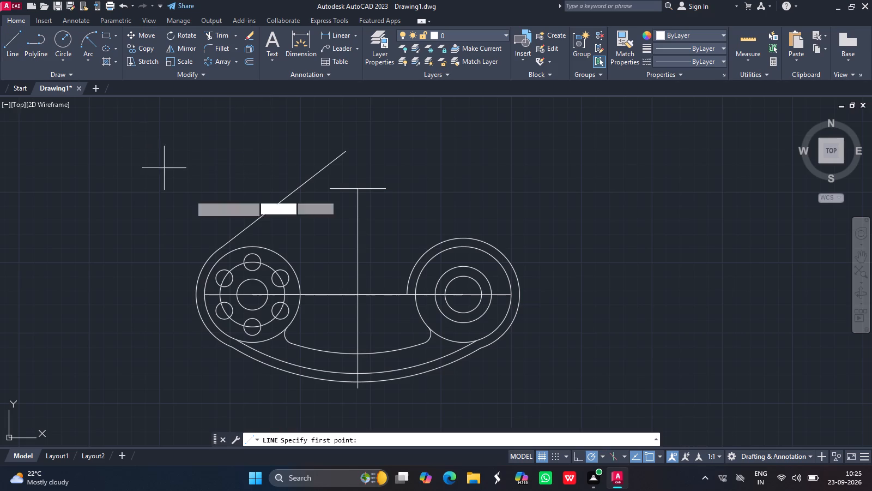
left_click_drag(331, 189, 329, 162)
left_click(329, 162)
key("Return")
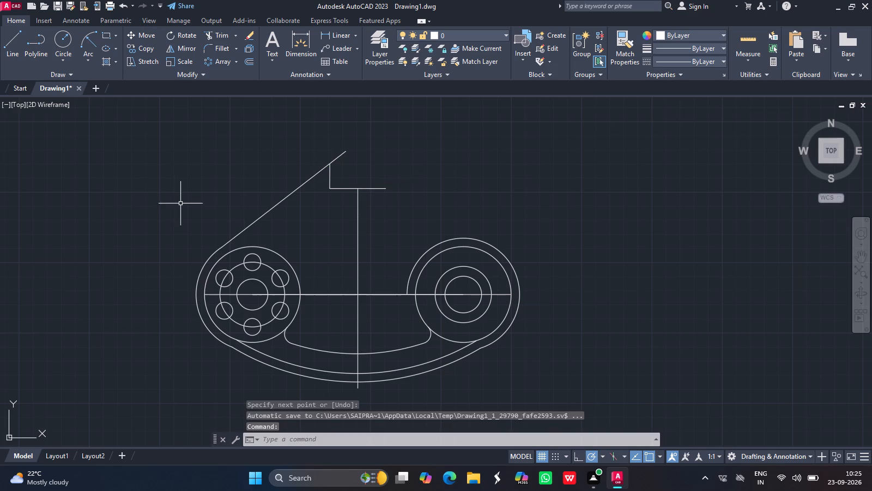
left_click(16, 51)
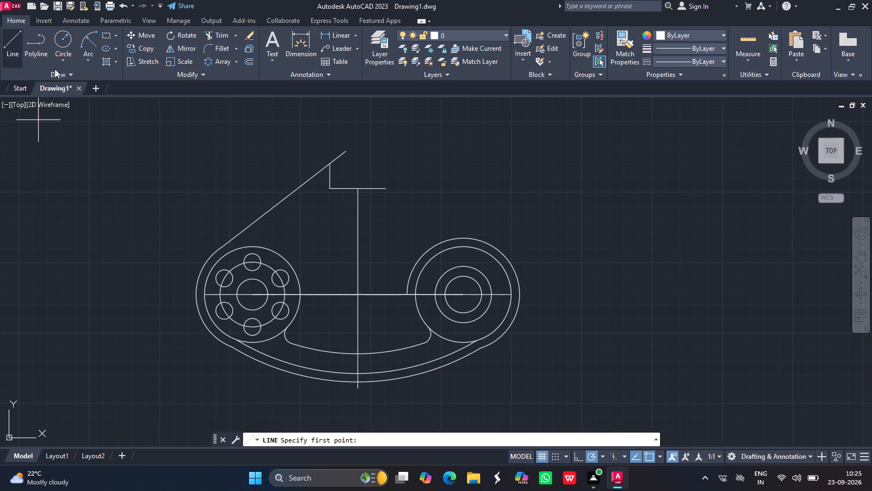
left_click_drag(385, 186, 329, 159)
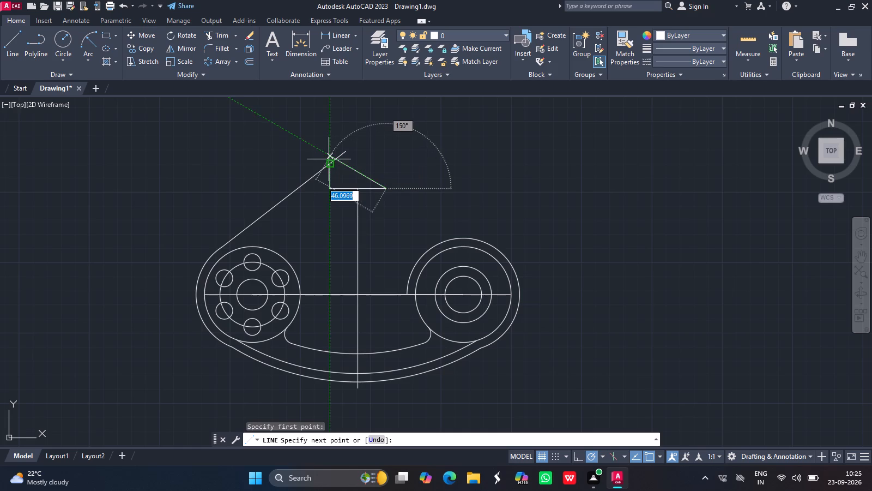
left_click_drag(329, 159, 385, 158)
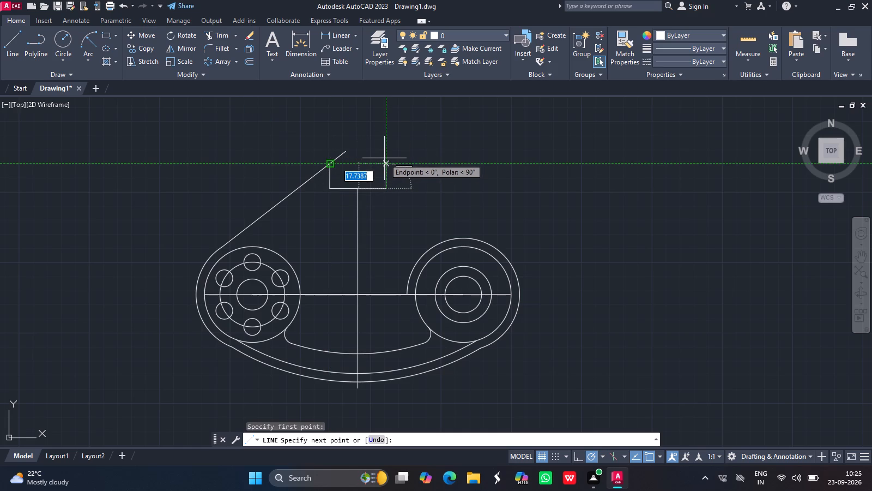
left_click_drag(385, 158, 387, 164)
left_click(387, 164)
key("Return")
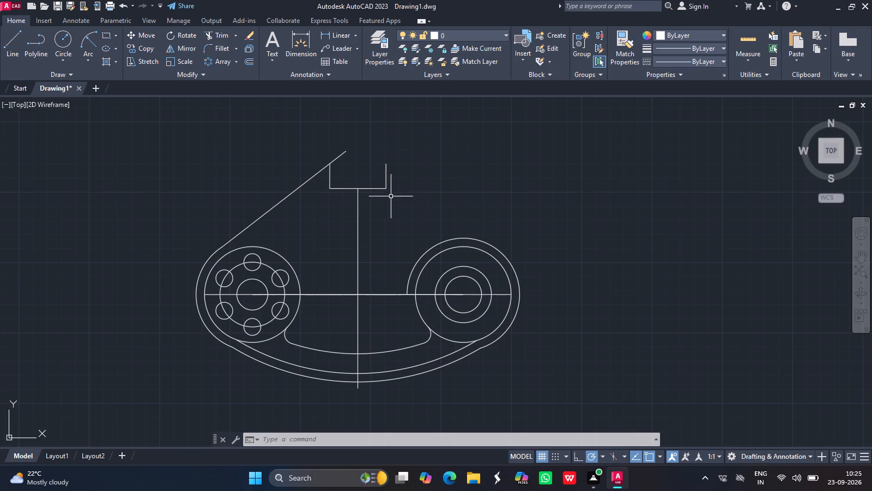
Delete the notch's two horizontal base segments and both of its vertical side lines.
left_click_drag(390, 192, 335, 179)
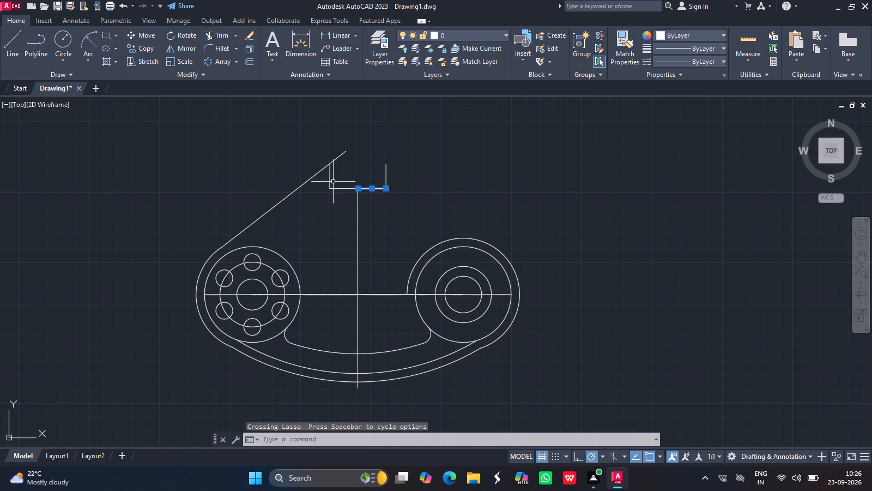
left_click_drag(332, 200, 350, 172)
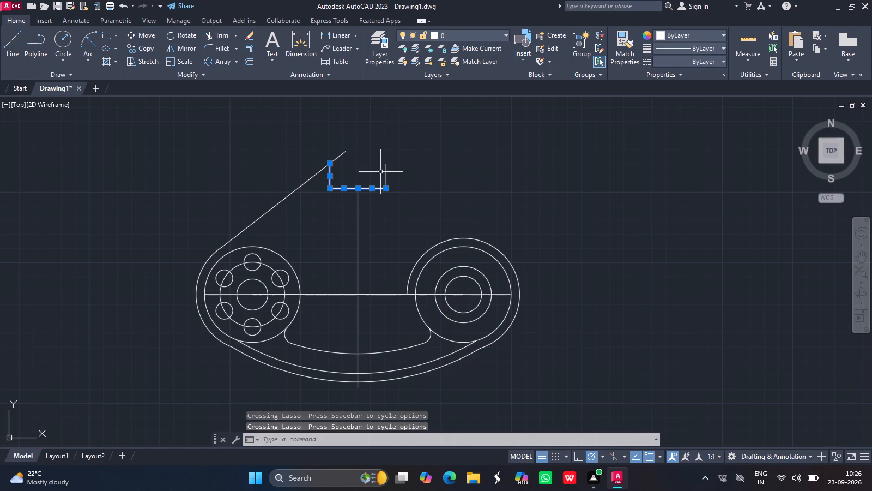
left_click(385, 173)
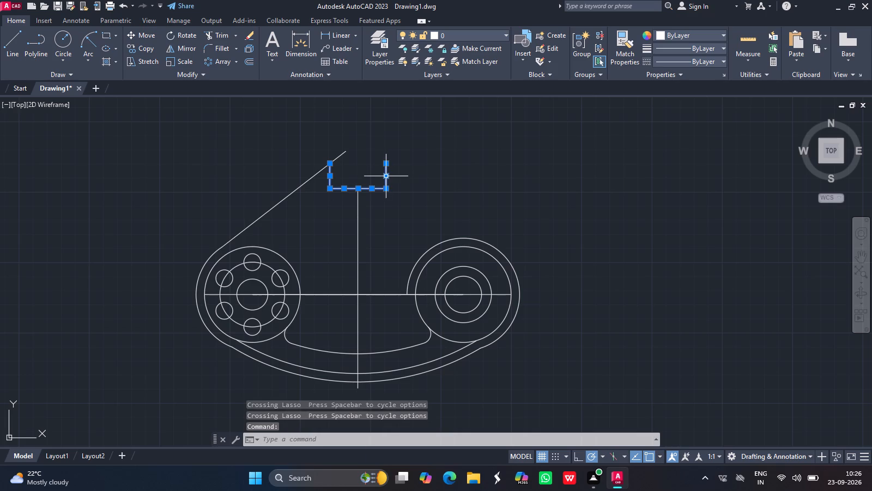
key("Delete")
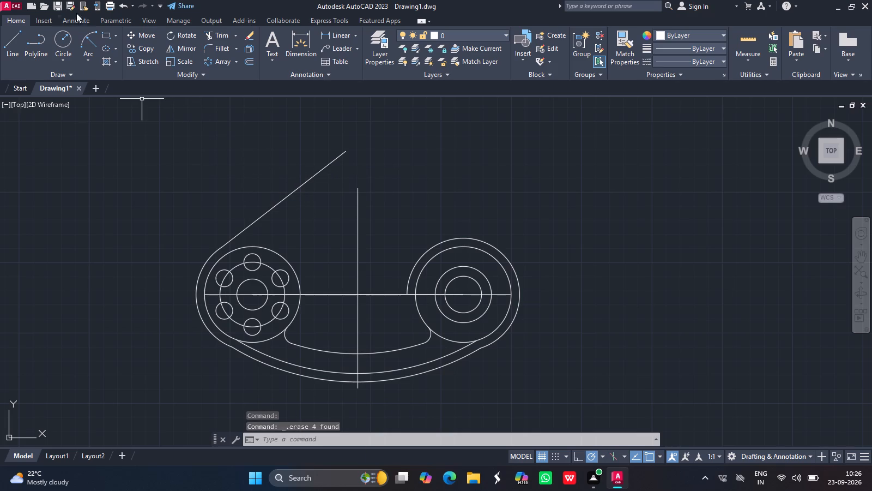
Draw a horizontal line 24 units to the right from the upper end of the central vertical line.
left_click(18, 38)
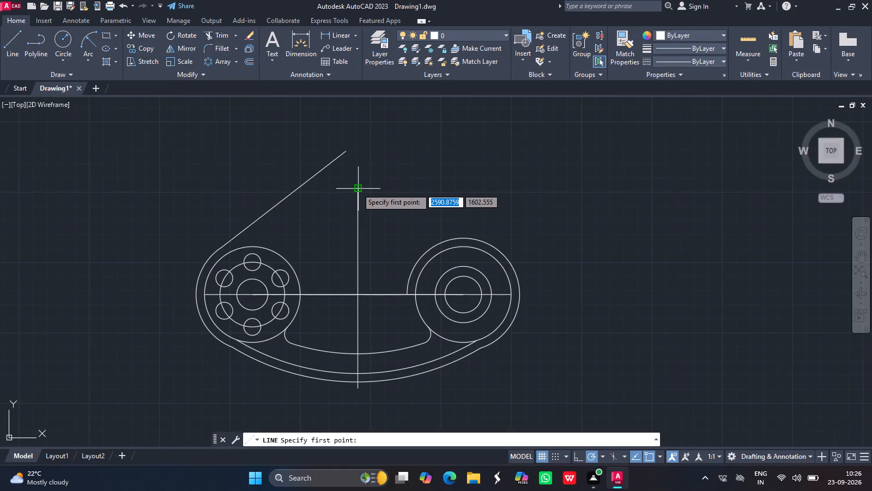
left_click_drag(357, 188, 414, 188)
type("24")
key("Return")
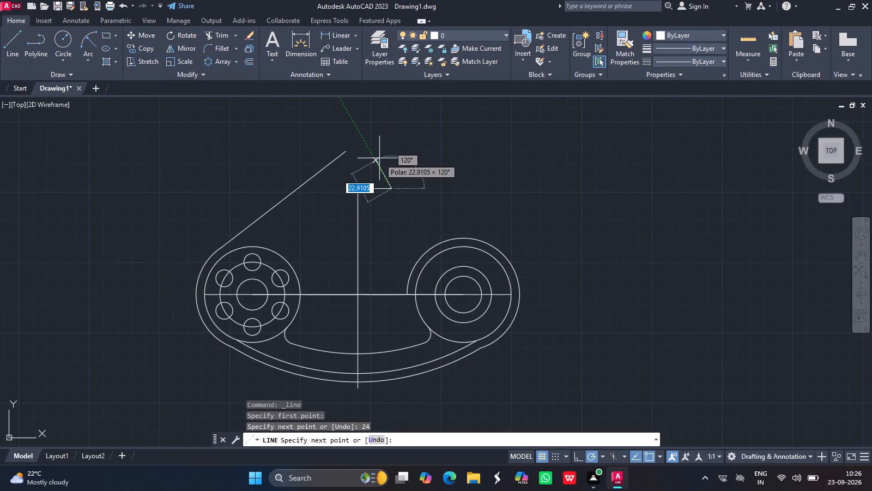
key("Return")
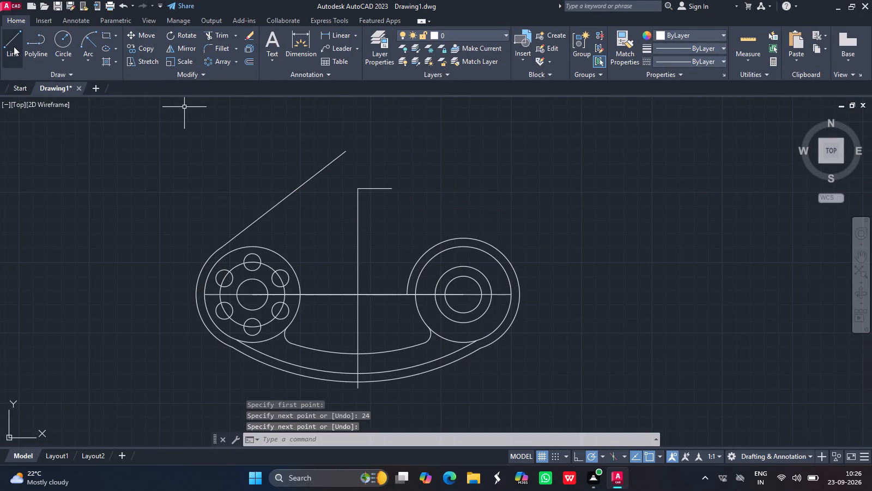
Draw a line 24 units left from the central vertical line's upper end, continuing about 24 units straight up.
left_click(14, 46)
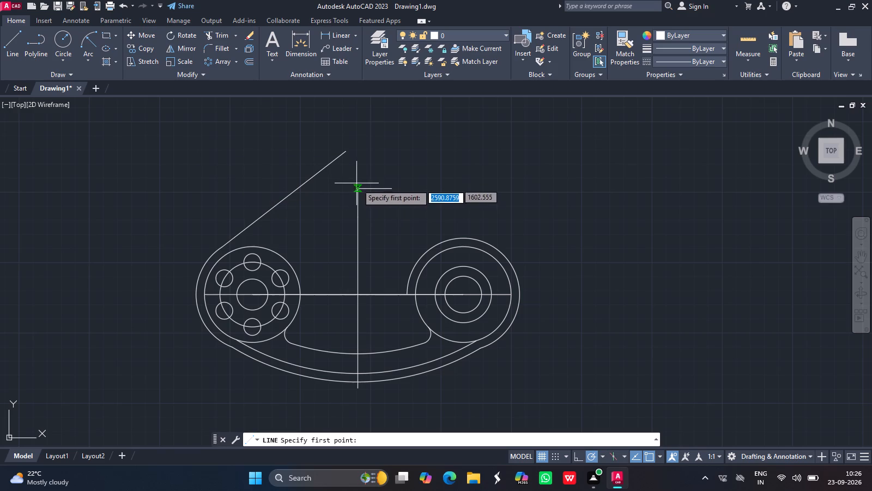
left_click_drag(358, 187, 329, 190)
type("24")
key("Return")
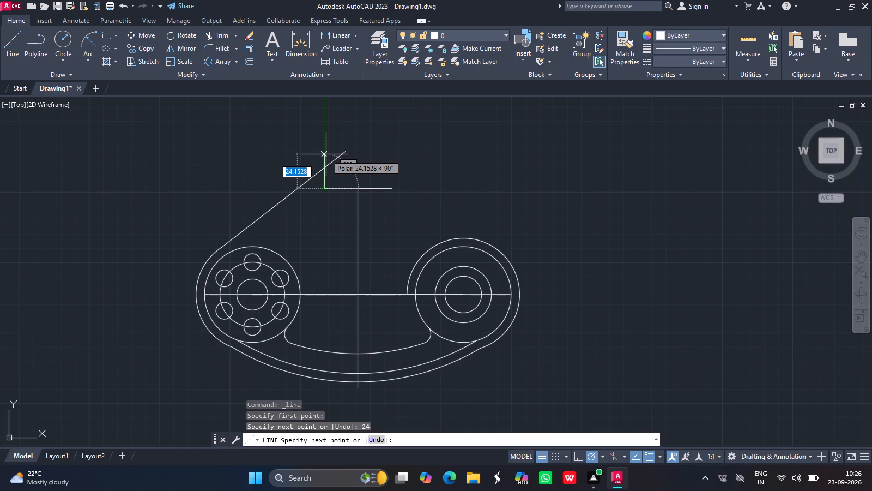
left_click(326, 154)
key("Return")
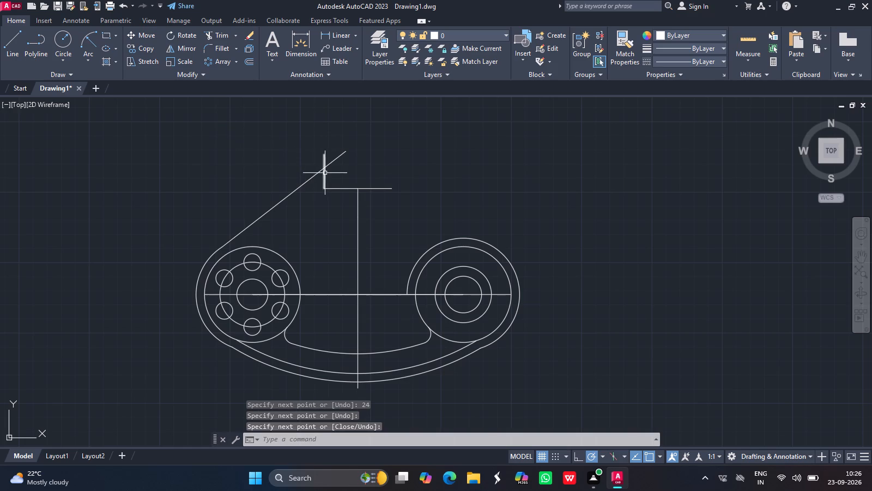
Offset the notch's left vertical side 48 units to the right to form the opposite side.
left_click(250, 62)
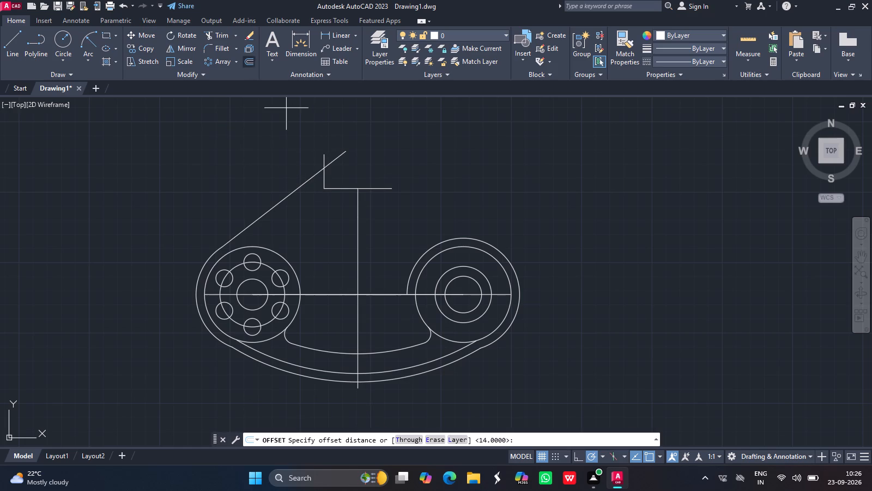
left_click(530, 441)
type("48")
key("Return")
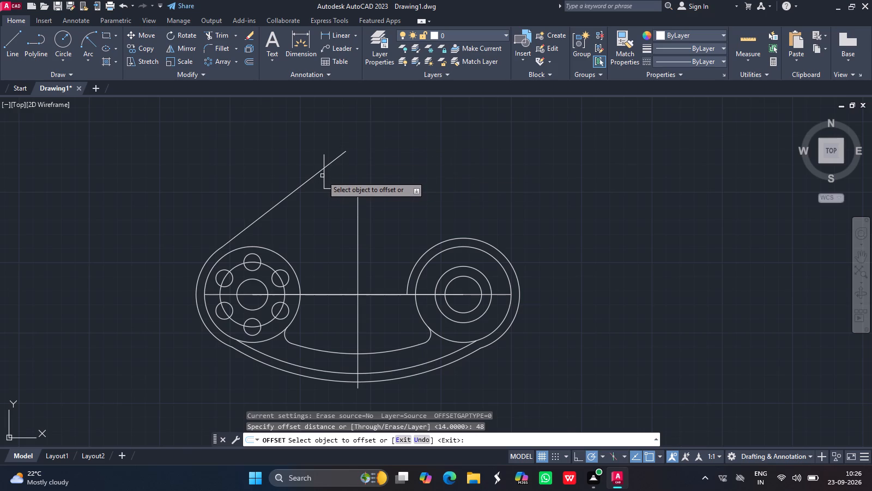
left_click_drag(325, 175, 349, 175)
left_click(349, 175)
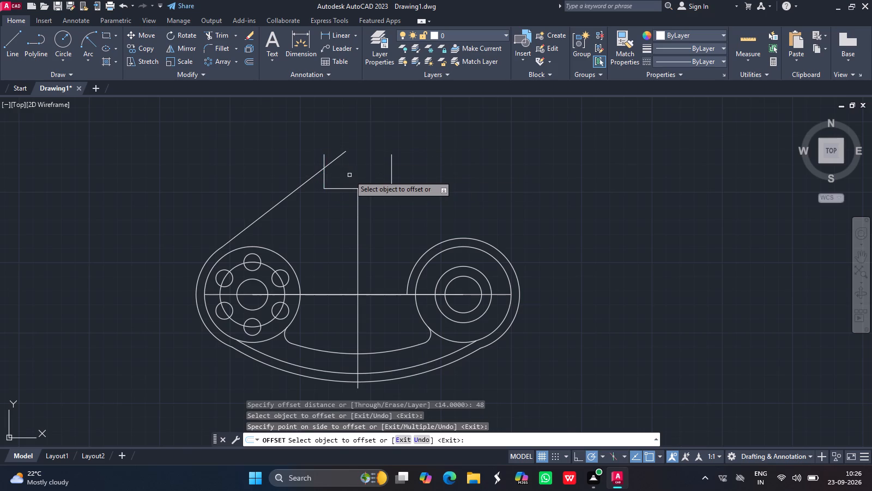
key("Return")
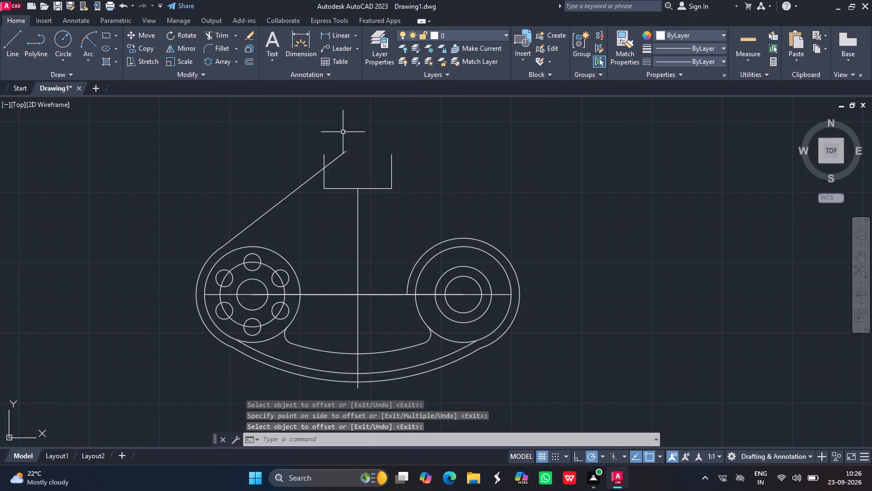
Delete the slanted line running from the left outer arc across the notch's left side.
left_click(290, 191)
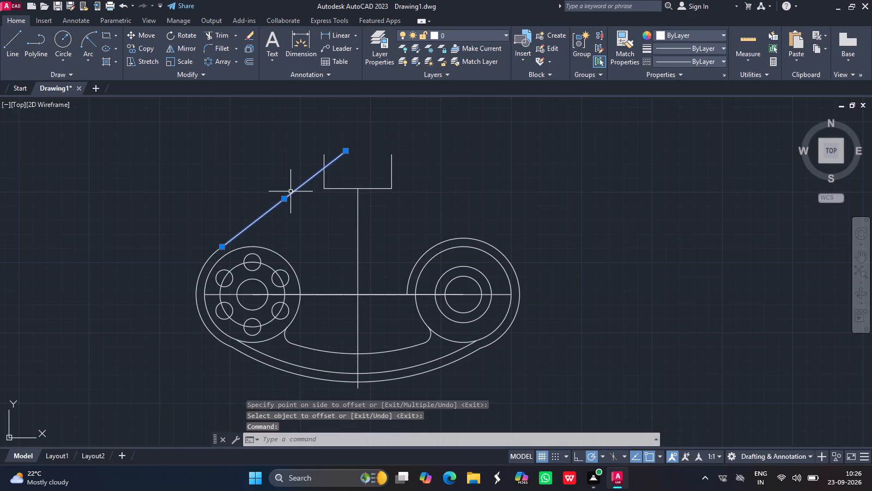
key("Delete")
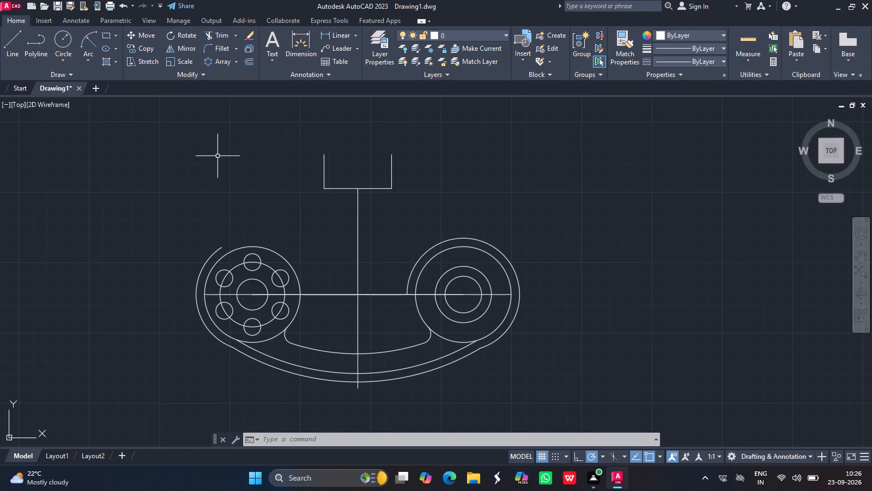
Draw a line from the notch base's midpoint up about 24 units to the side lines' top level, continuing 37 units left.
left_click(14, 41)
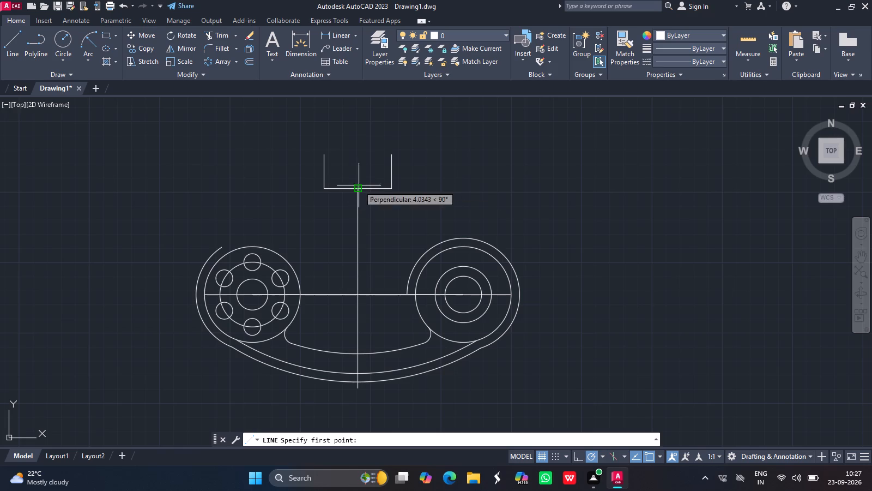
left_click_drag(359, 188, 356, 157)
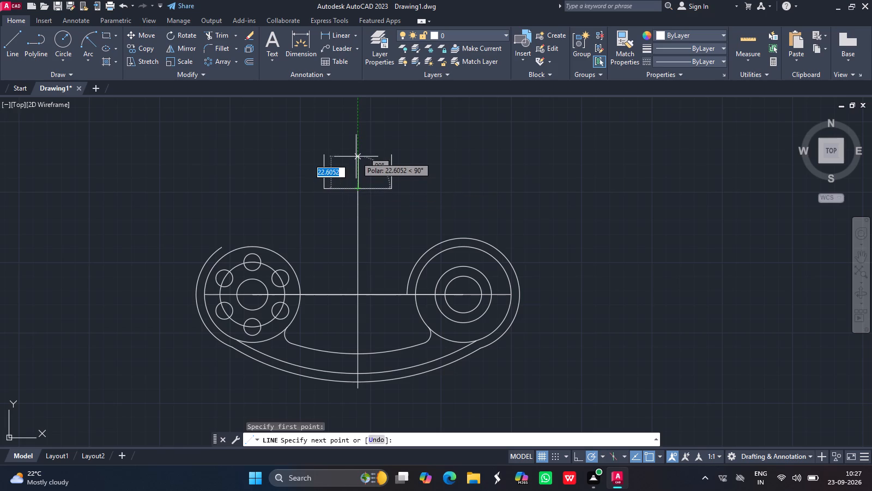
left_click_drag(356, 157, 328, 153)
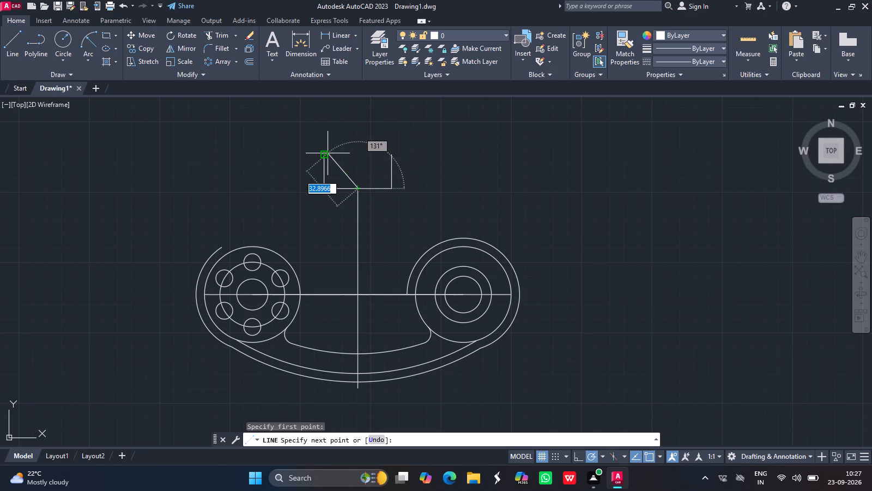
left_click_drag(328, 153, 356, 154)
left_click(356, 154)
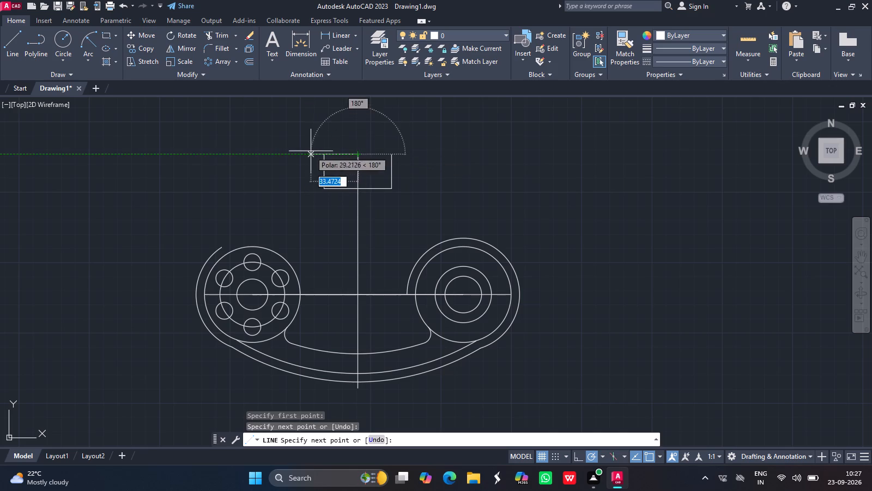
type("37")
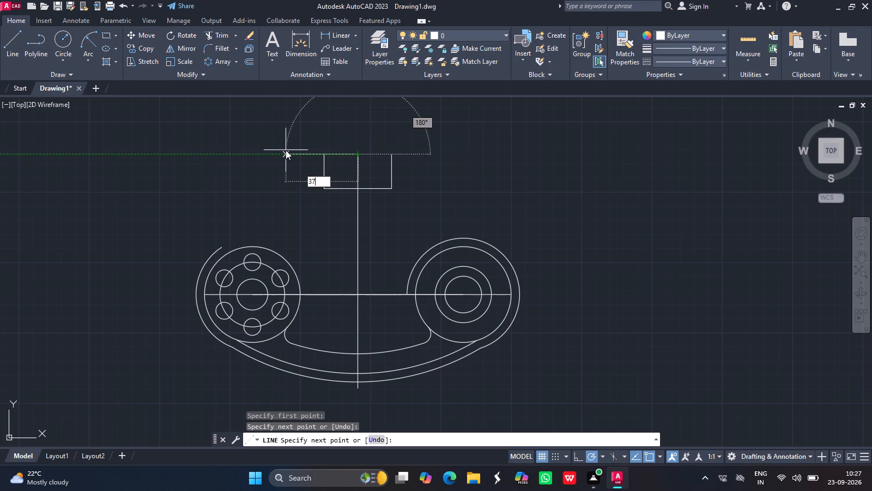
key("Return")
key("Return")
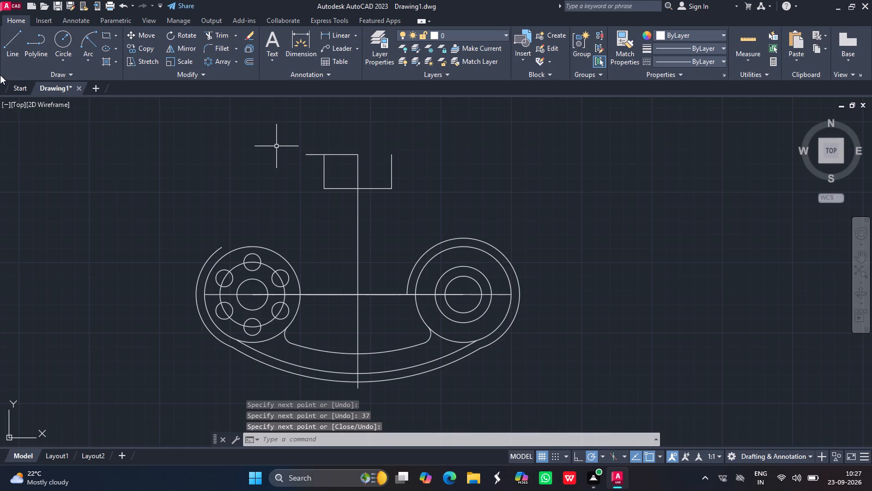
Draw a horizontal line 37 units to the right from the upper end of the notch's central vertical line.
left_click(11, 49)
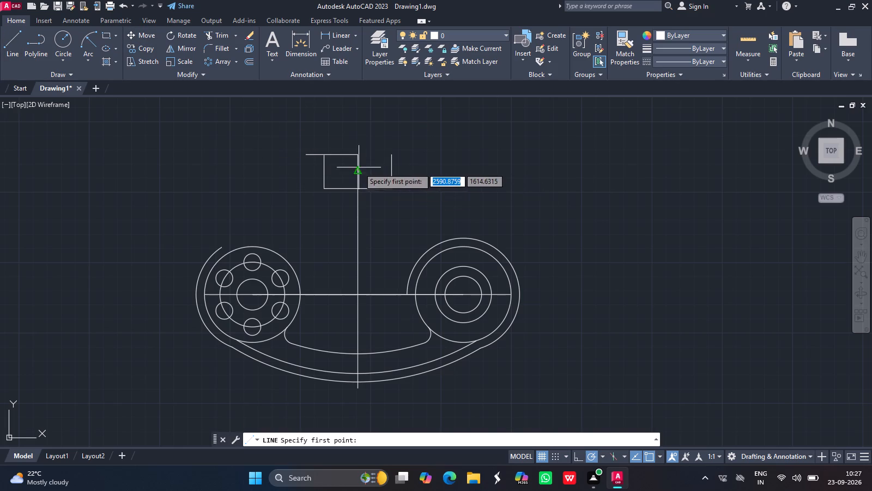
left_click_drag(356, 157, 420, 153)
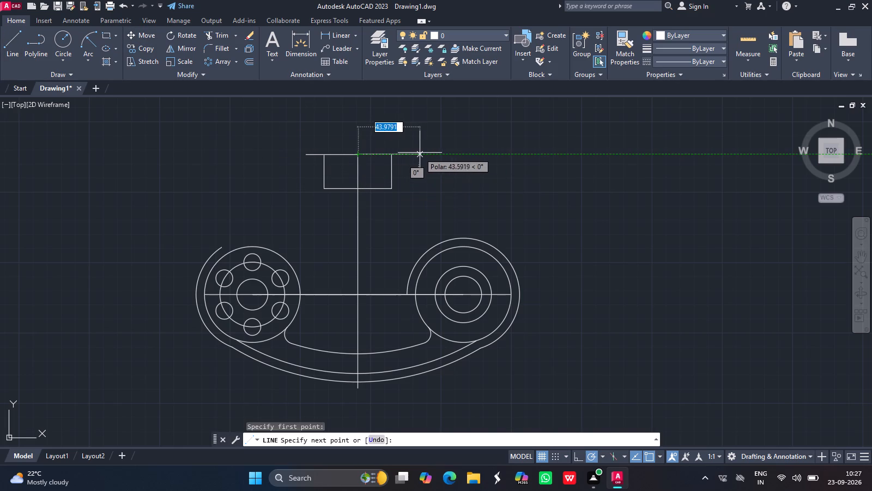
left_click_drag(420, 153, 412, 154)
type("37")
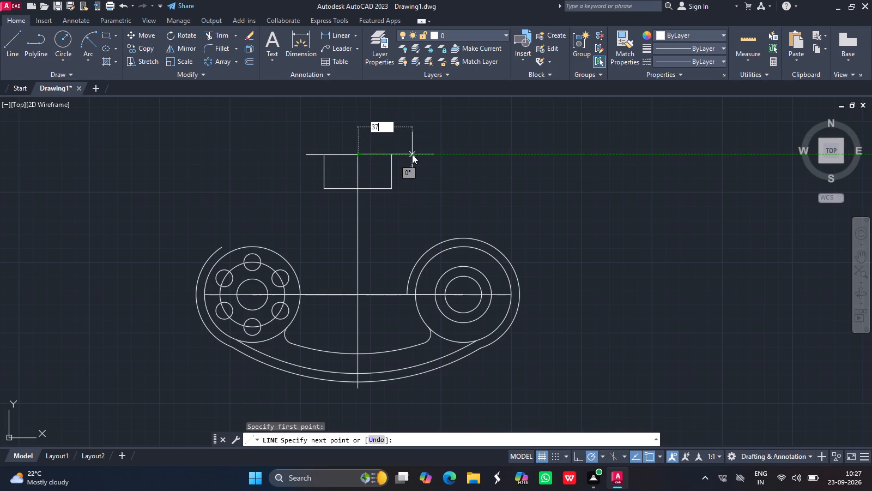
key("Return")
key("Return")
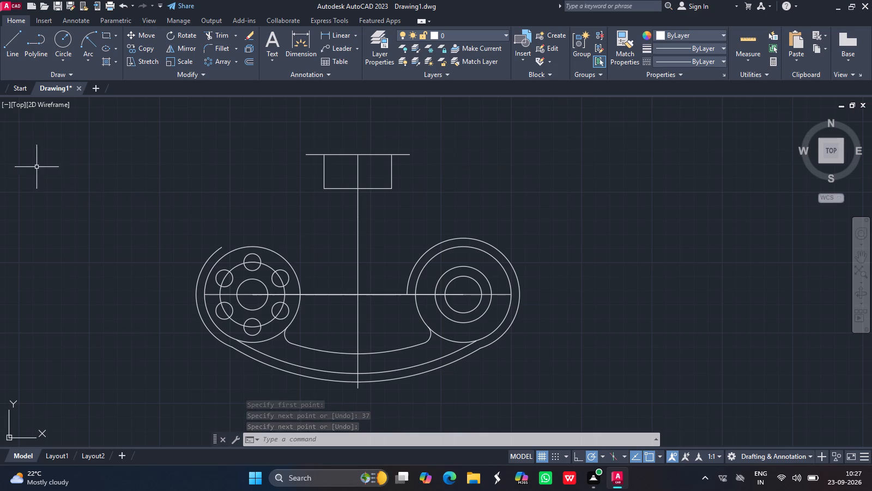
Draw a slanted line about 90 units long from the left group's largest full circle to the top horizontal line's left end.
left_click(14, 59)
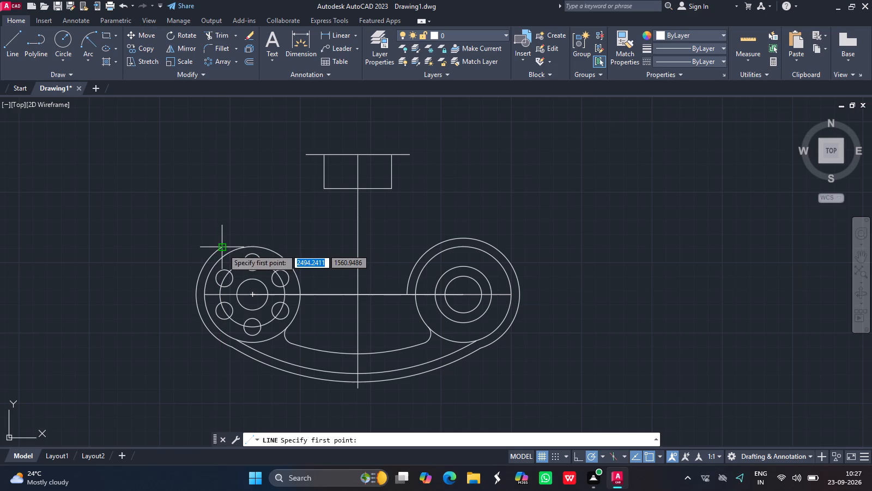
left_click_drag(227, 253, 243, 229)
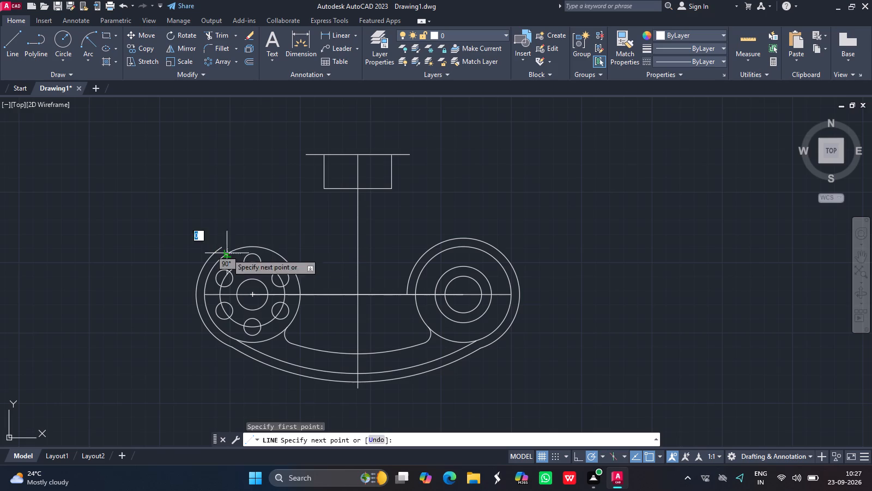
left_click_drag(243, 229, 266, 206)
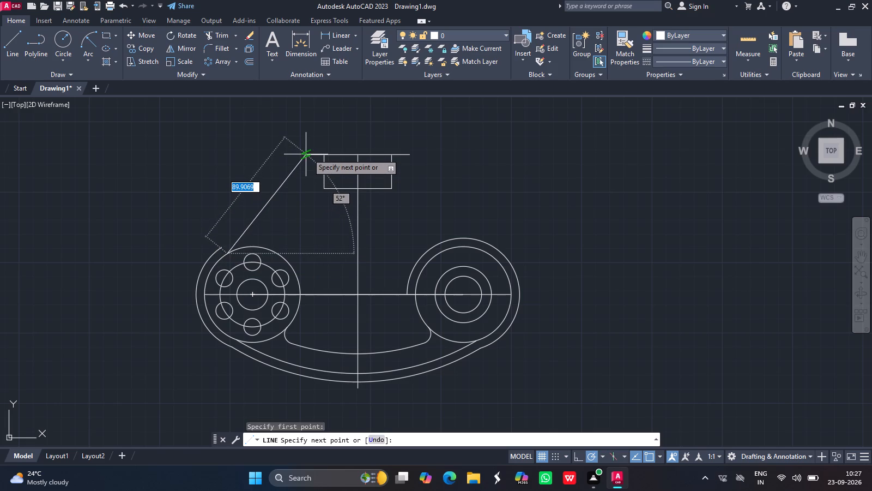
left_click(307, 153)
key("Return")
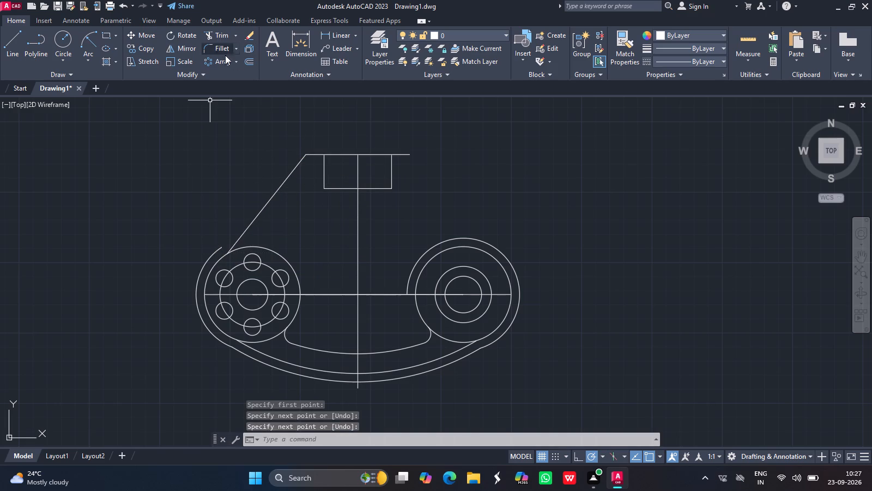
Offset the new slanted line 6 units outward, to its upper-left side.
left_click(246, 64)
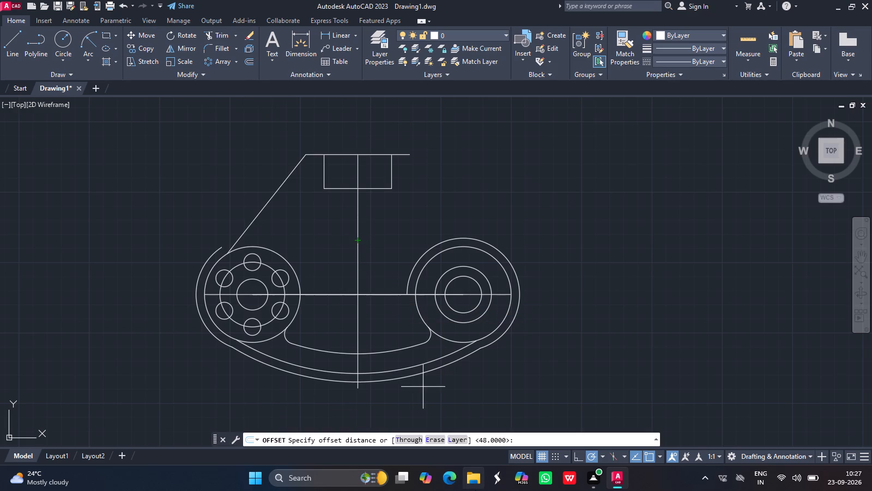
left_click(527, 441)
key("6")
key("Return")
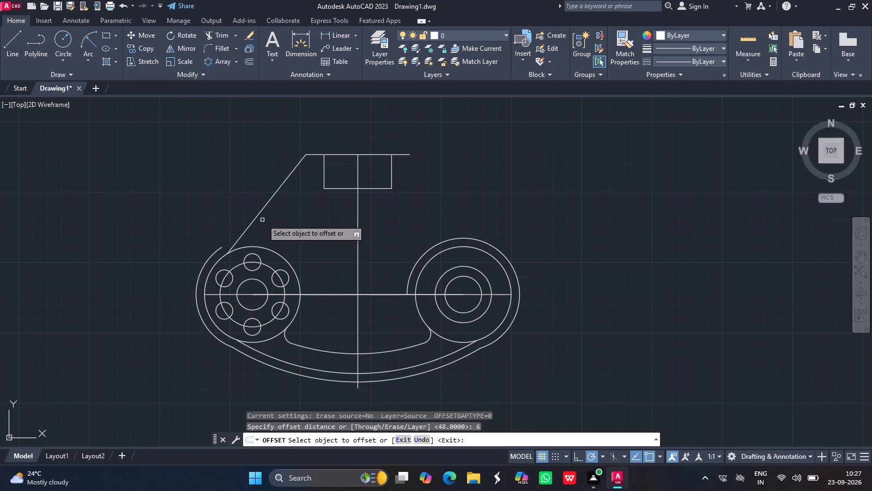
left_click_drag(255, 215, 236, 208)
left_click(236, 208)
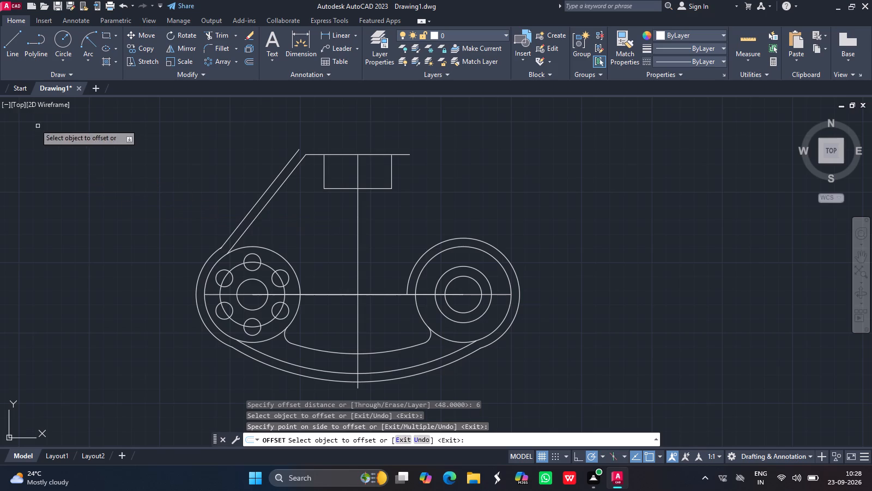
key("Escape")
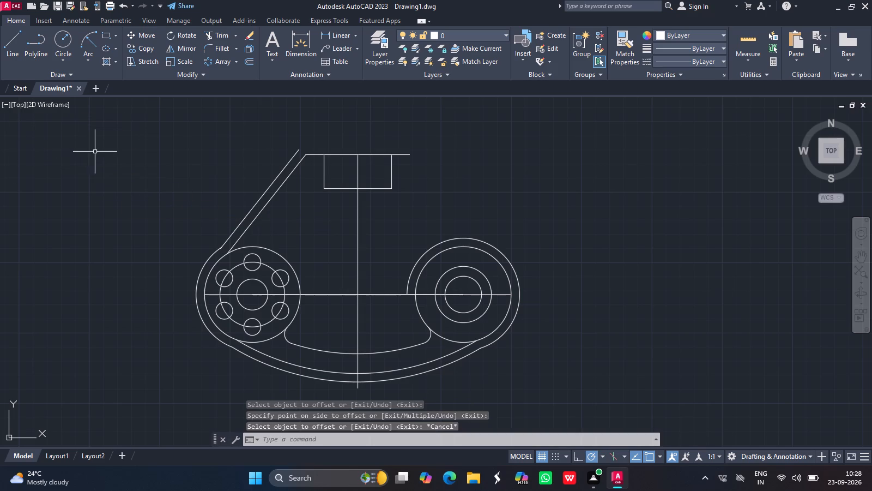
Draw a horizontal line about 18 units to the left from the top line's left end, crossing the offset slanted line.
left_click(11, 37)
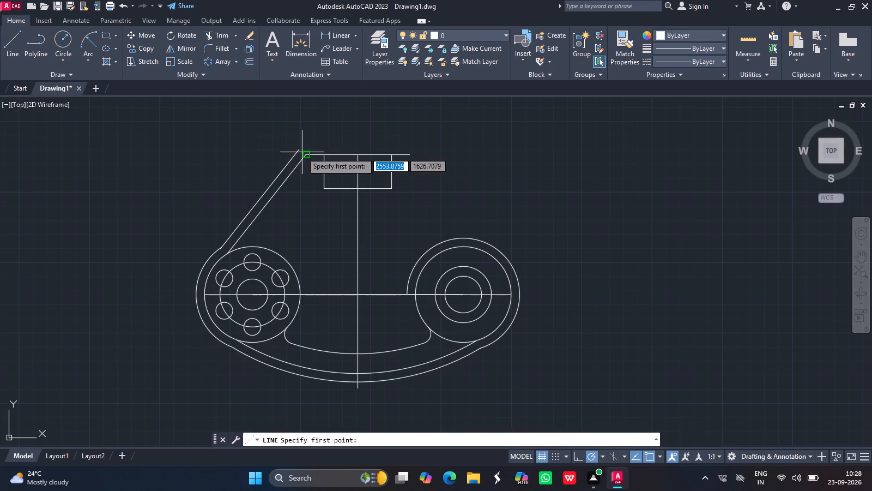
left_click_drag(307, 153, 296, 157)
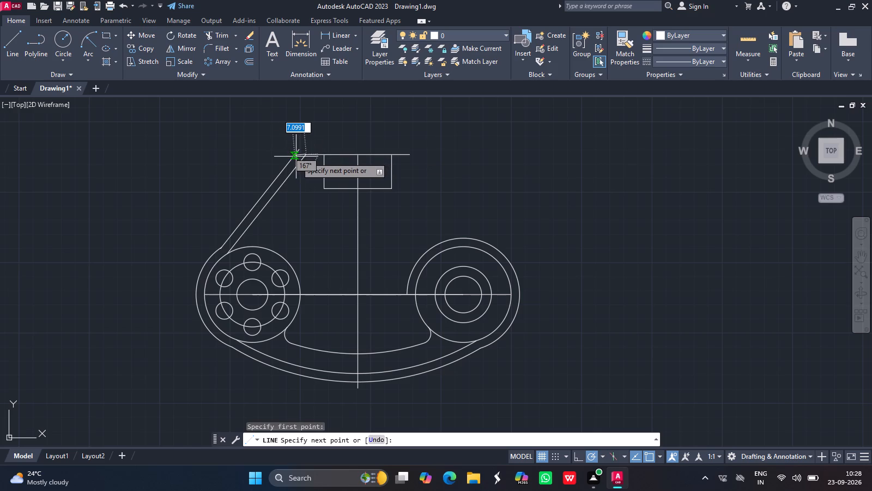
left_click_drag(296, 157, 280, 156)
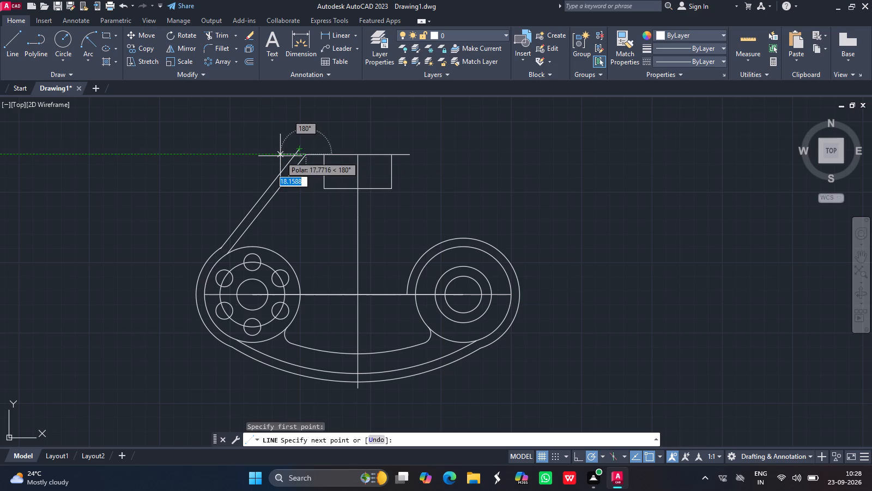
left_click_drag(280, 156, 280, 156)
left_click(280, 156)
key("Return")
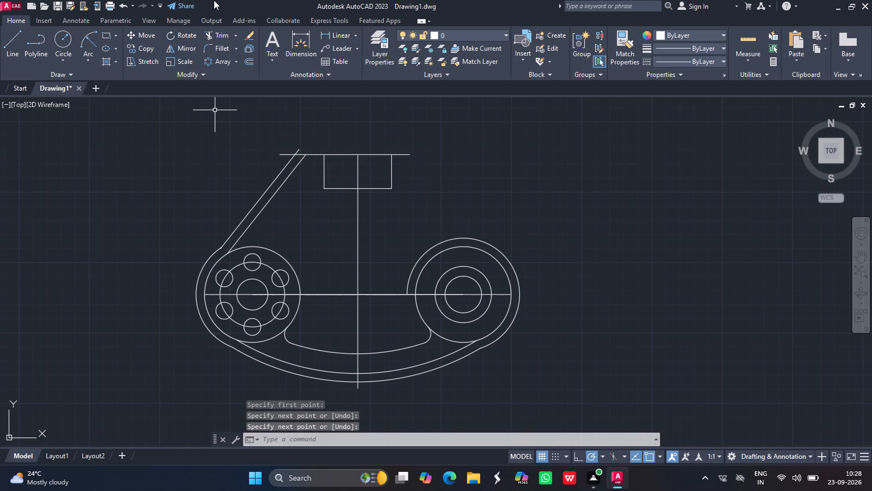
Trim the overhanging ends of the horizontal extension and the outer slanted line at the profile's upper-left corner.
left_click(213, 34)
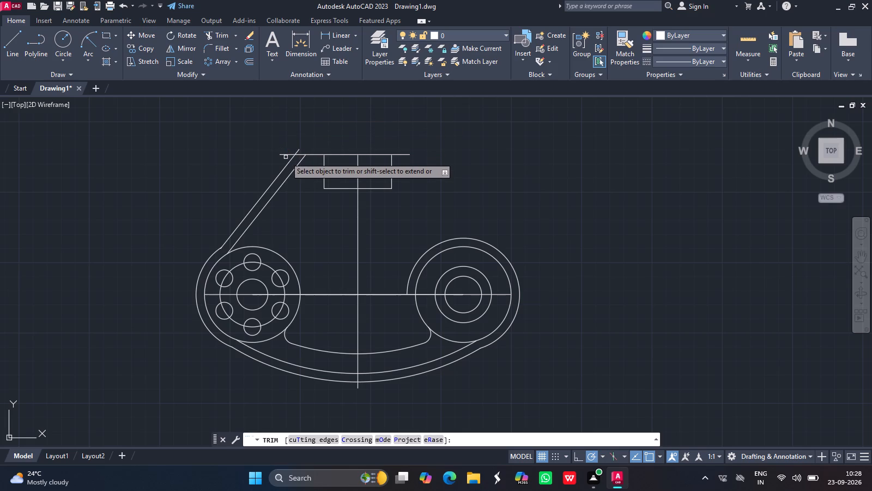
left_click_drag(287, 154, 298, 151)
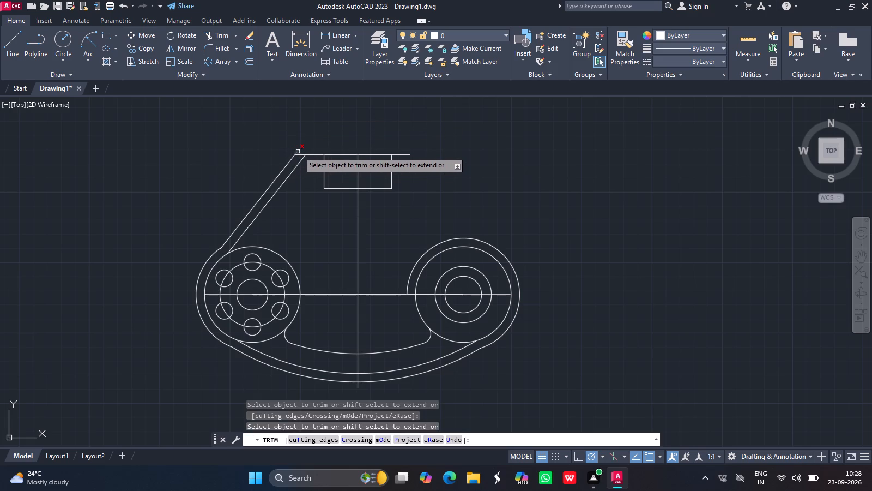
left_click_drag(298, 151, 299, 150)
left_click(299, 150)
key("Return")
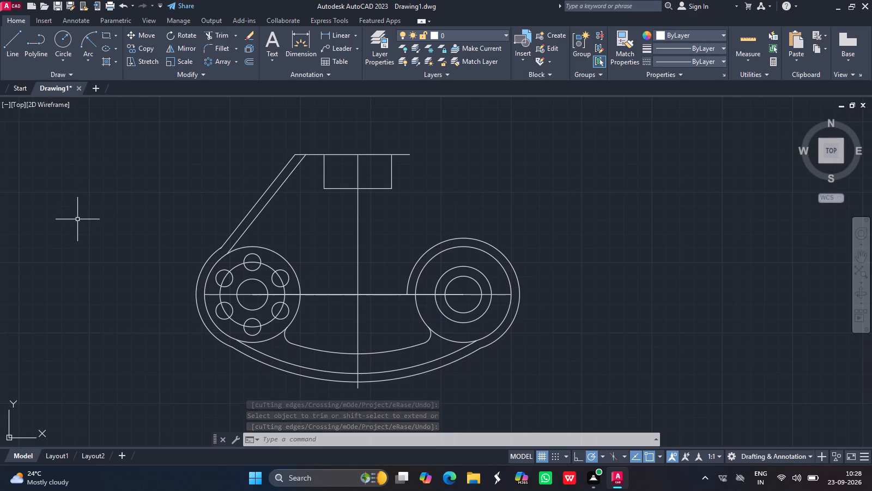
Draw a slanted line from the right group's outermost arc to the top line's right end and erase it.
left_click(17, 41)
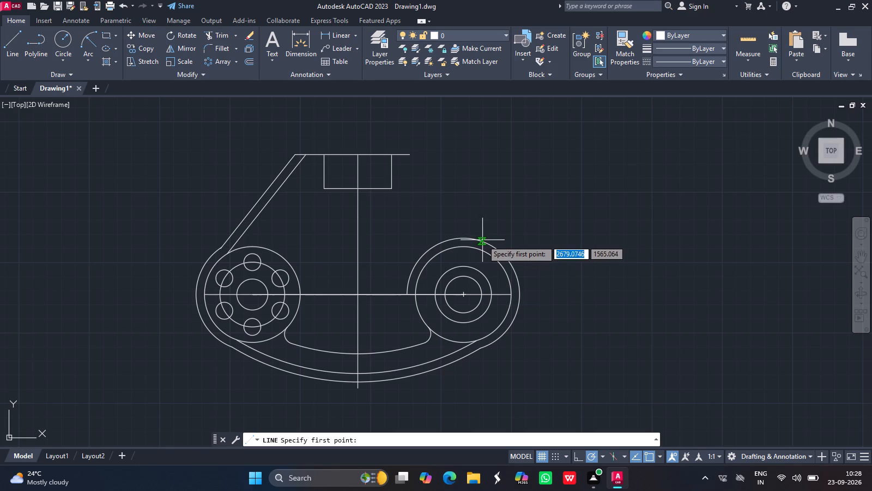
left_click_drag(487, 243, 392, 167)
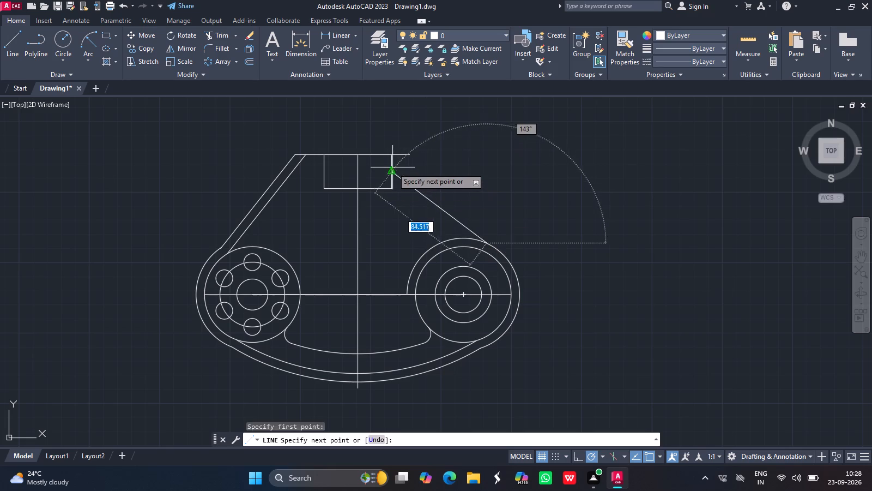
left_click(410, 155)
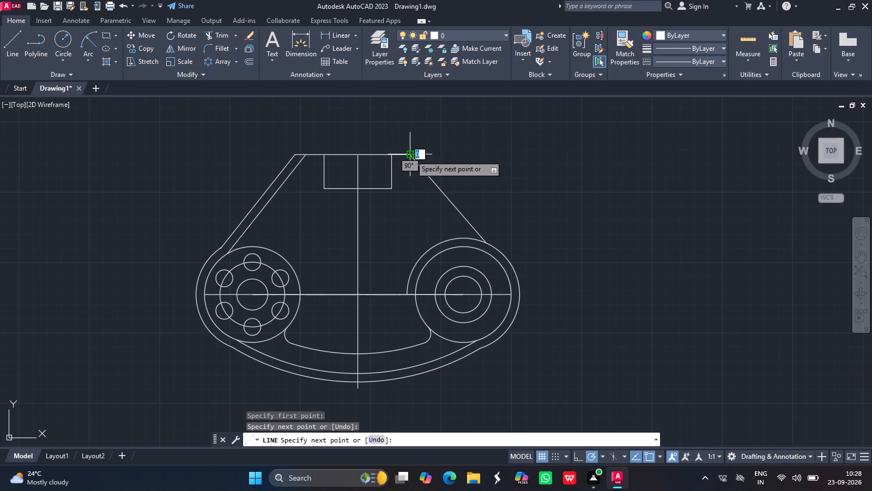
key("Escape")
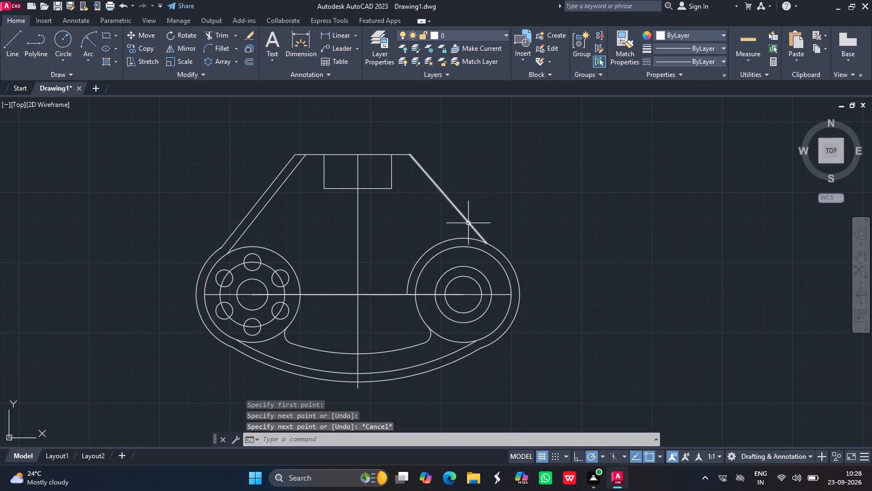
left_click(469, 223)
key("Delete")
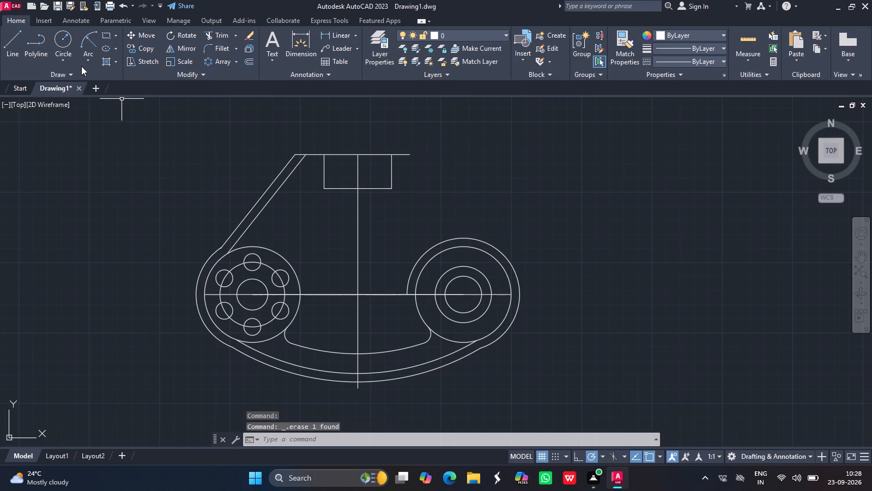
Draw a slanted line from the upper-right part of the right group's outermost arc to the top horizontal line's right end.
left_click(13, 40)
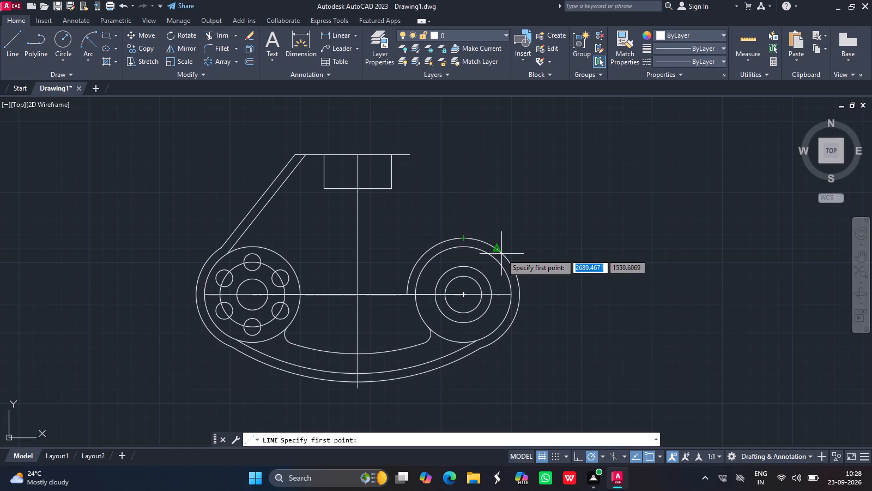
left_click_drag(498, 251, 406, 185)
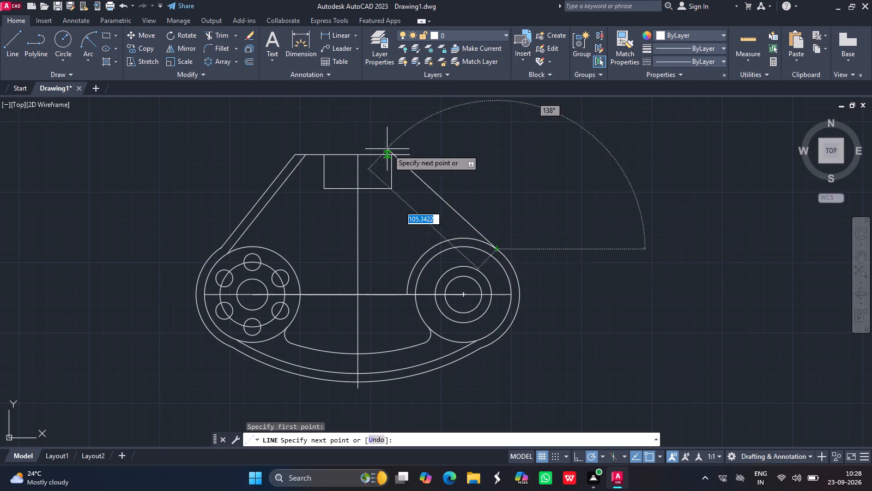
left_click(408, 157)
key("Return")
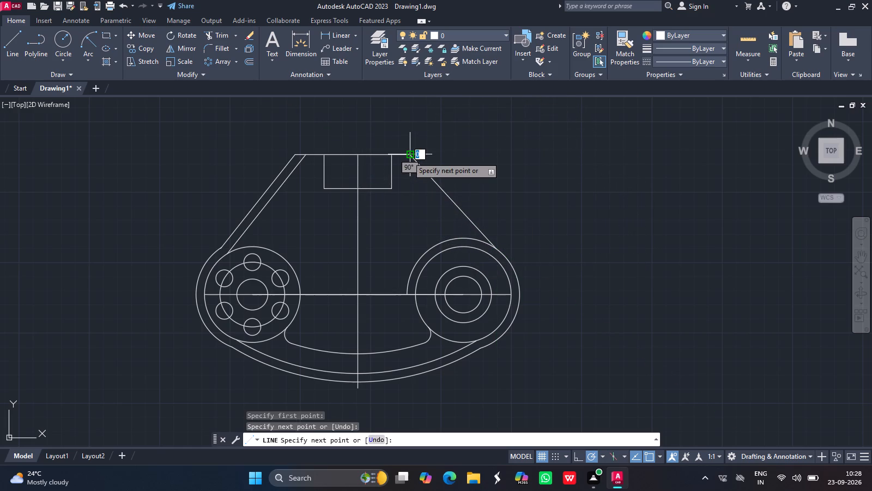
Trim the right group's outermost arc on the inner side of the slanted line.
left_click(217, 32)
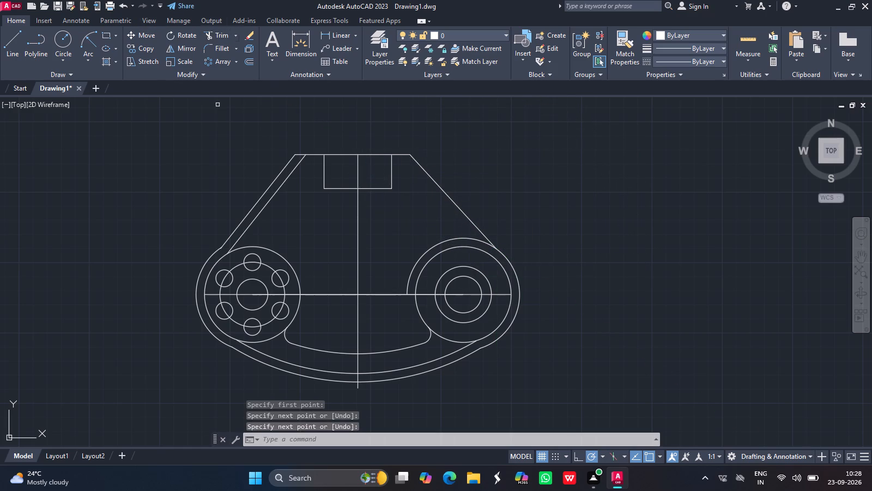
left_click(455, 241)
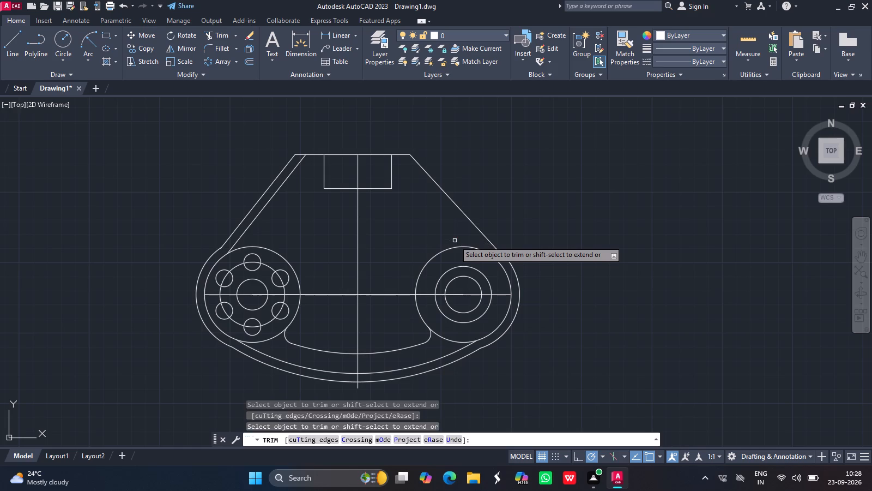
key("Return")
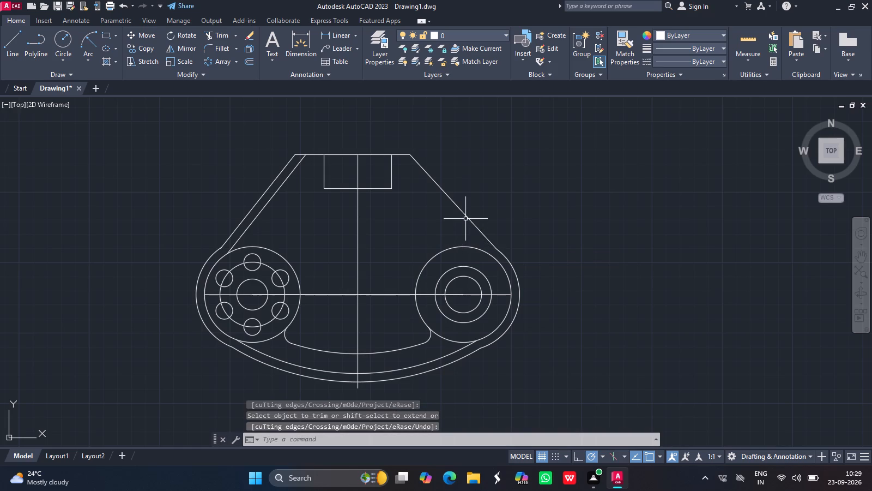
Erase the slanted line between the right group's outermost arc and the top line.
left_click_drag(465, 219, 468, 213)
left_click(468, 213)
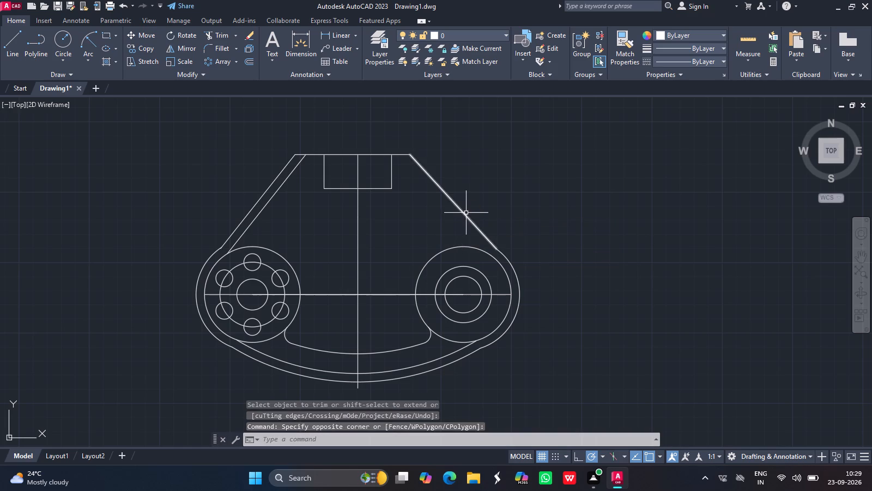
left_click(467, 212)
left_click(462, 215)
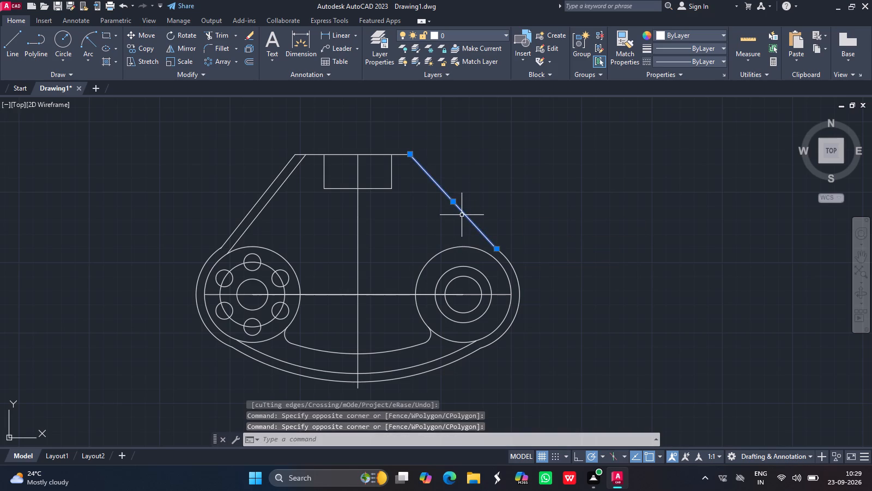
key("Delete")
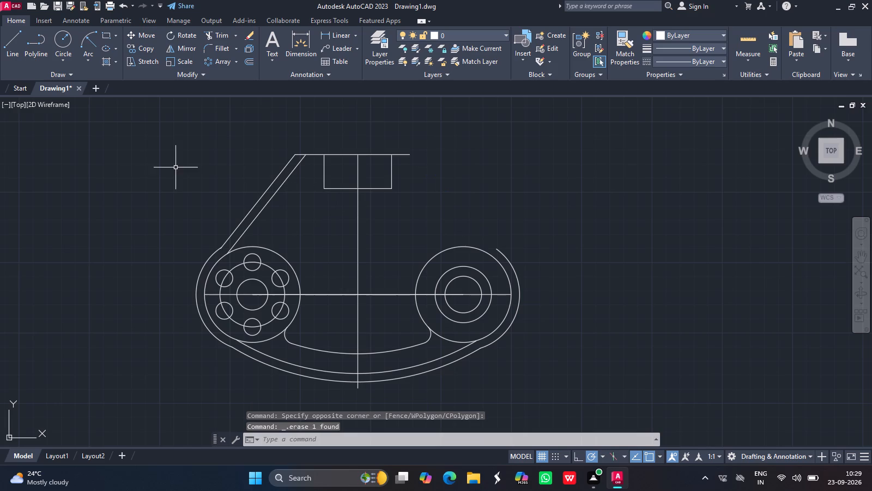
Draw a slanted line from the right group's largest full circle to the top horizontal line's right end.
left_click(16, 40)
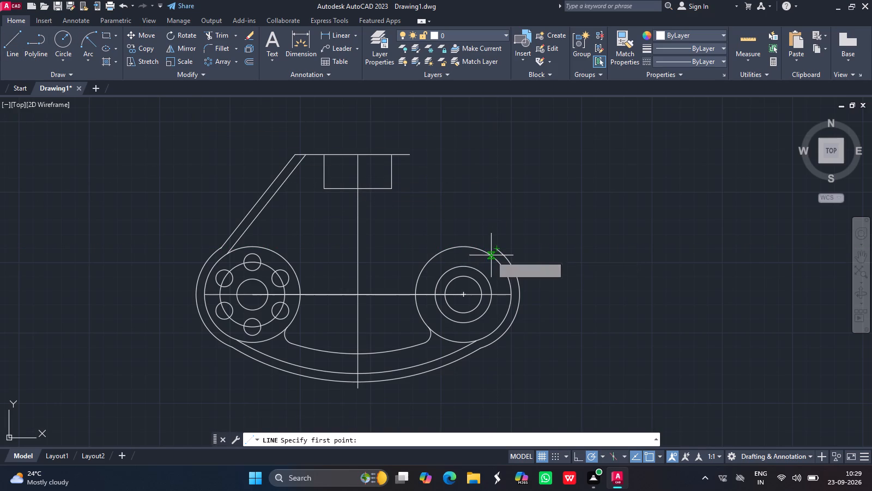
left_click_drag(491, 256, 421, 209)
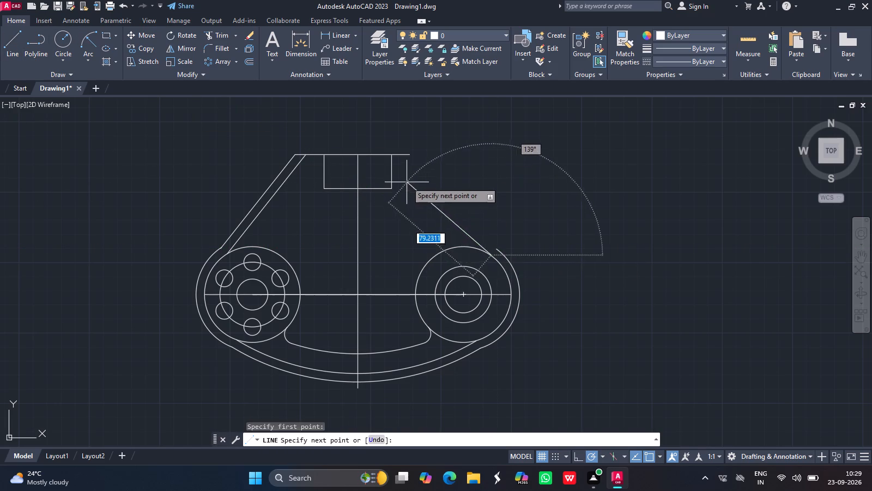
left_click(407, 154)
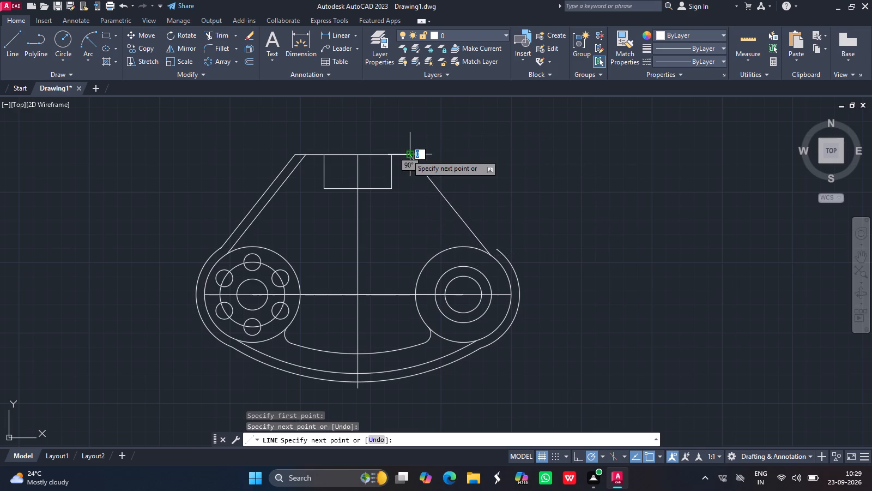
key("Return")
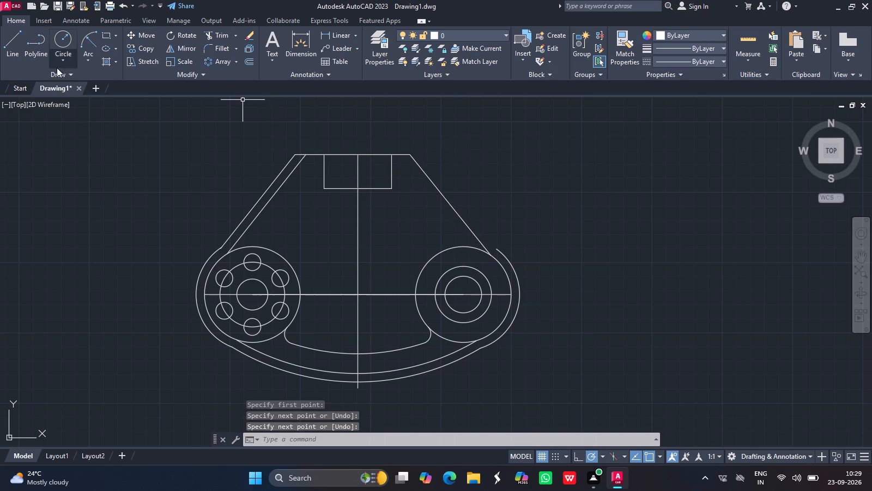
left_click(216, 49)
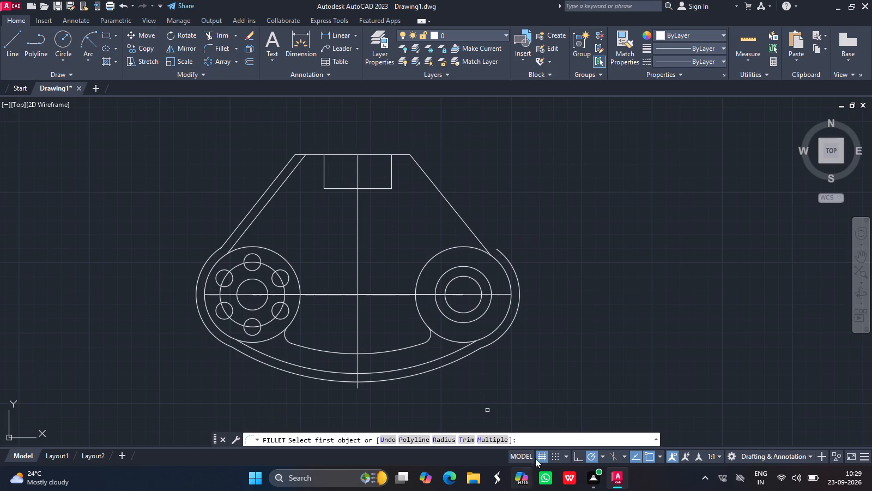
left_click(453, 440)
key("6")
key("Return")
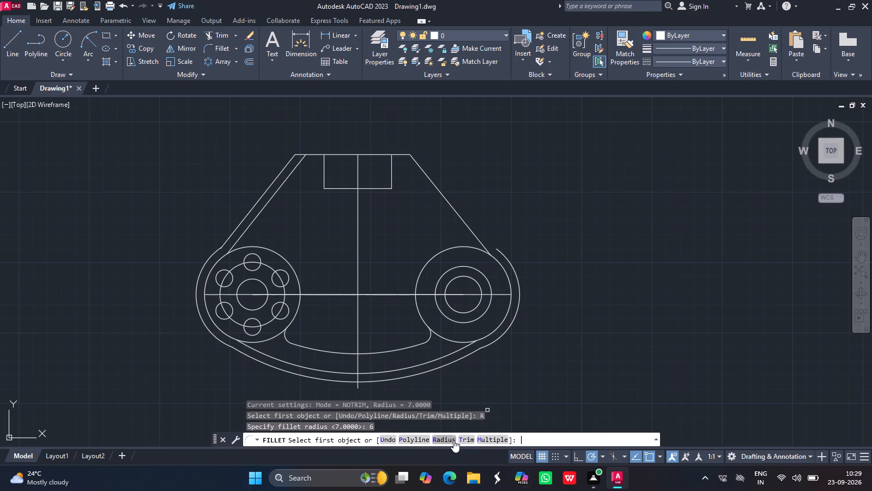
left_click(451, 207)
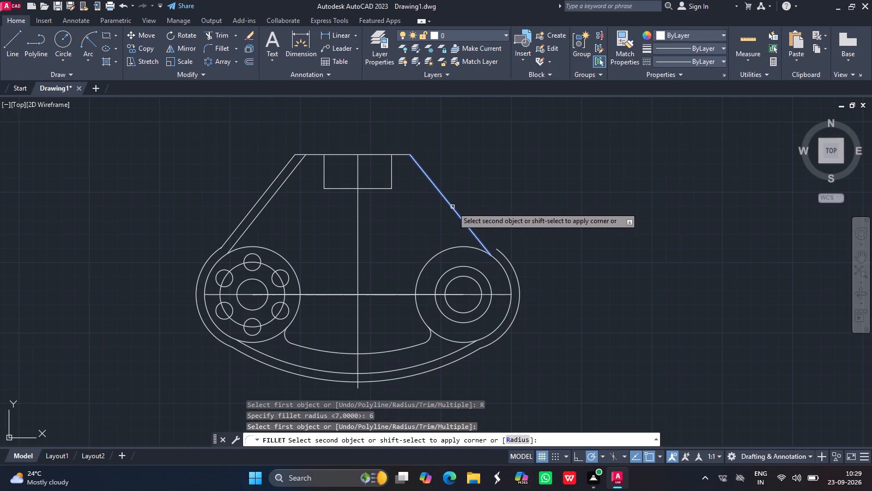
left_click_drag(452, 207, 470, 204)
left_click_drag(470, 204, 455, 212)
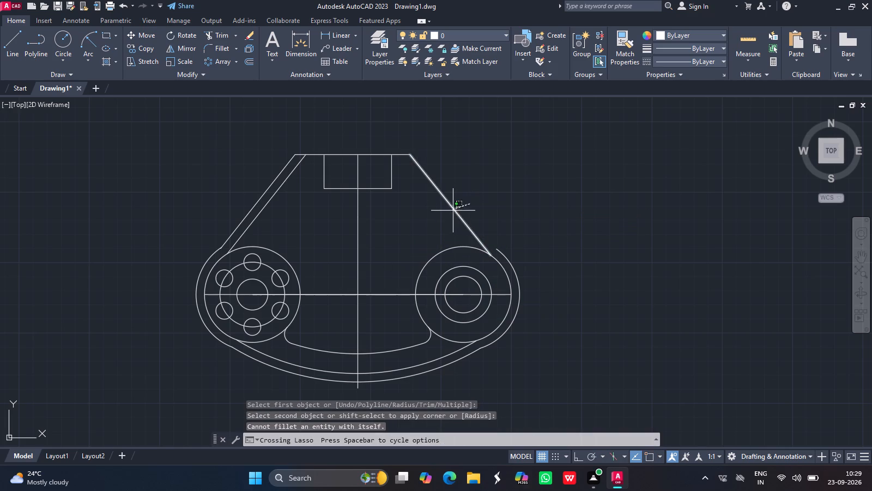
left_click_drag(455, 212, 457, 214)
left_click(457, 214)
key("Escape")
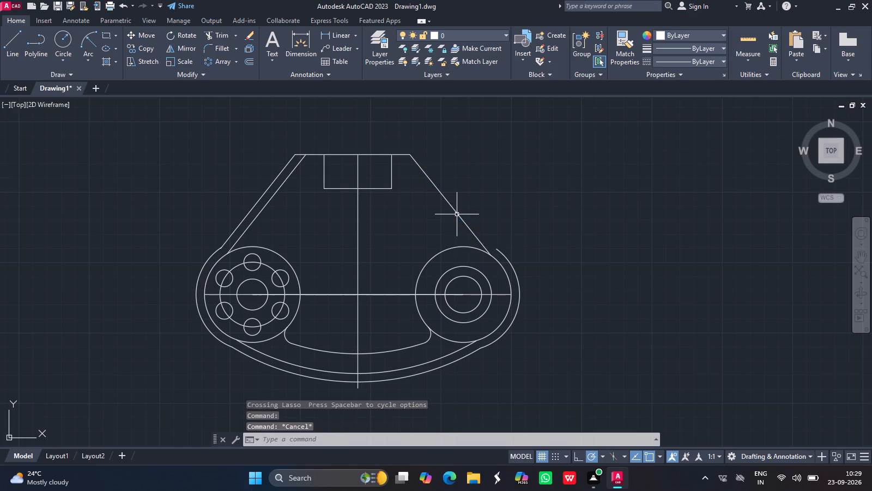
Offset the right slanted line 6 units outward, to its upper-right side.
left_click(251, 63)
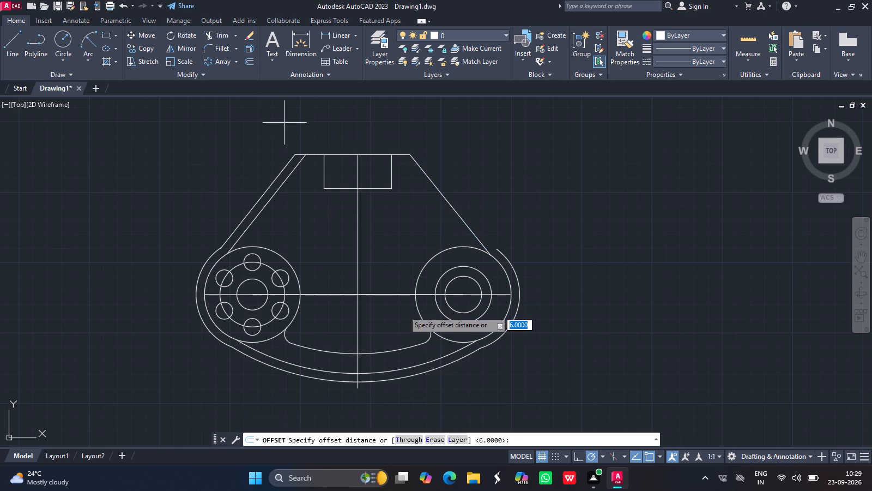
left_click(523, 442)
key("6")
key("Return")
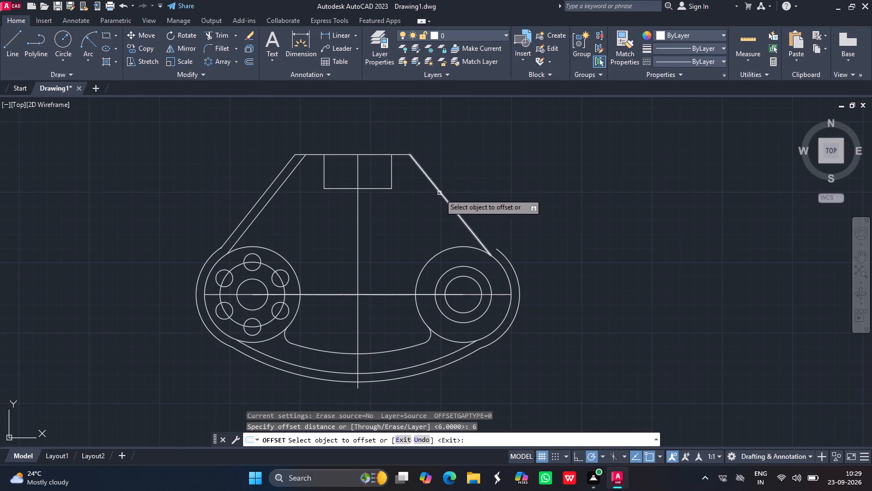
left_click_drag(439, 193, 452, 186)
left_click(452, 186)
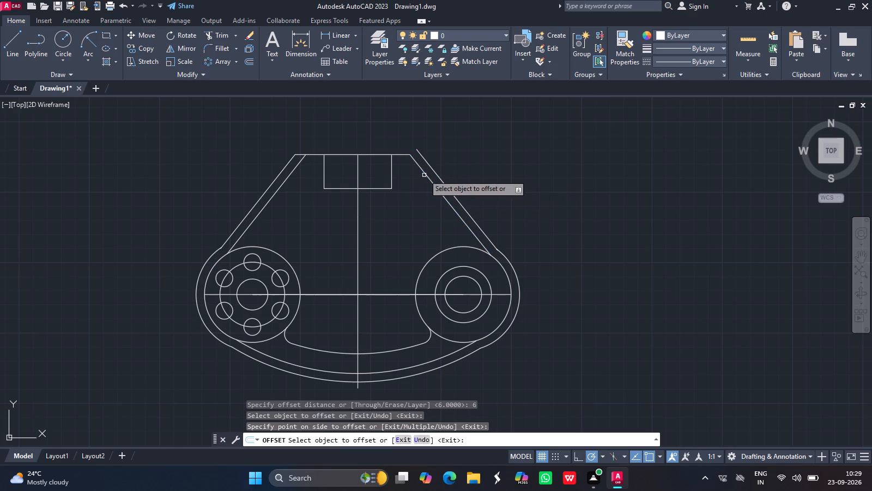
Draw a short horizontal line from the right end of the top line outward past the offset slanted line.
left_click(15, 41)
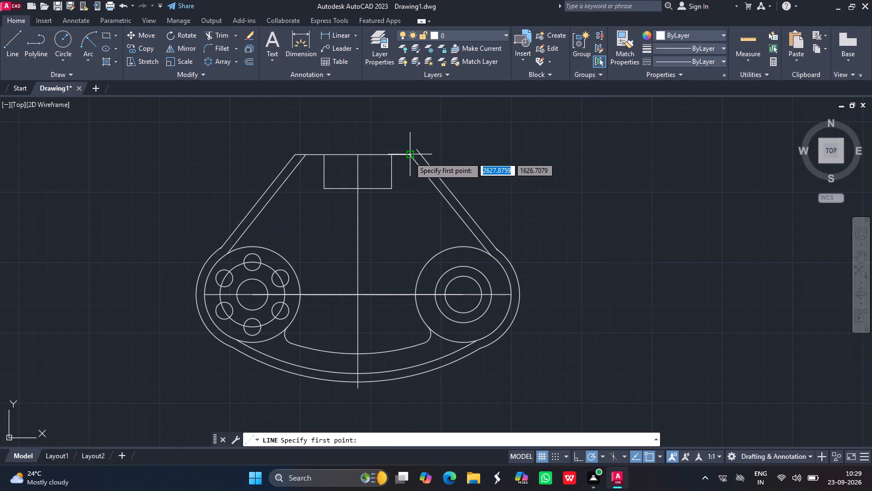
left_click_drag(411, 156, 434, 156)
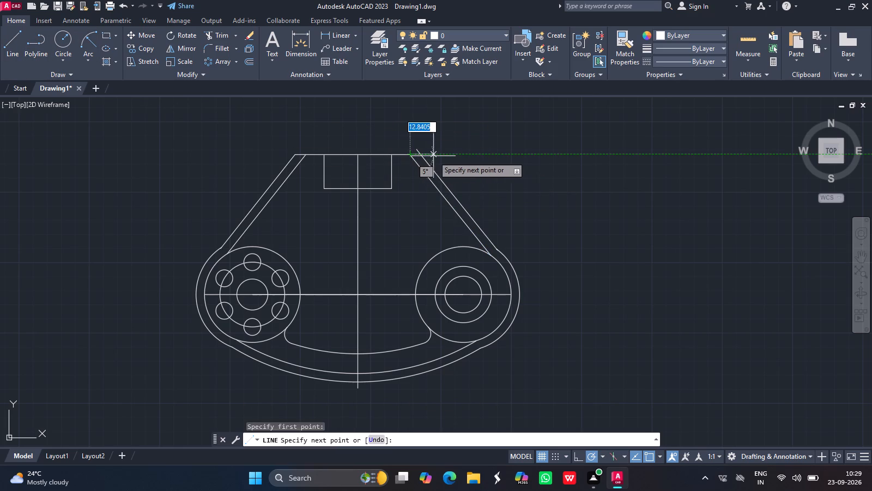
left_click_drag(434, 156, 441, 156)
left_click(441, 156)
key("Return")
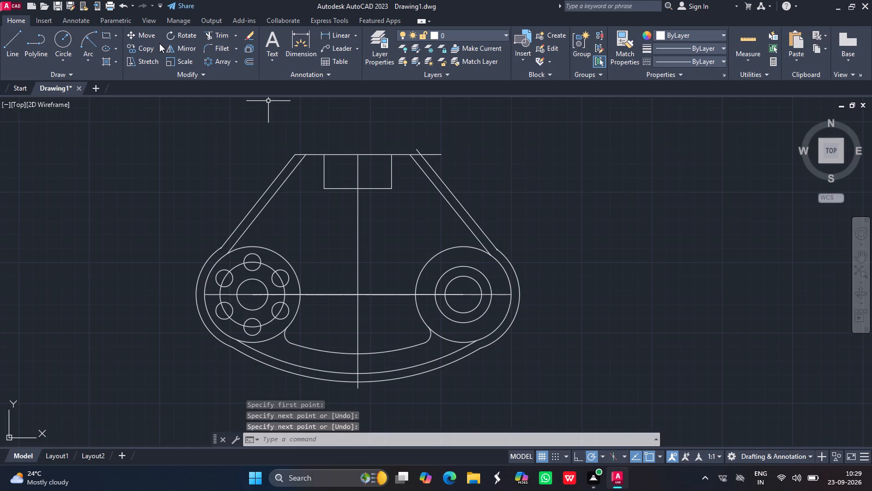
Trim the outer right slanted line above the top line and the horizontal extension beyond that slanted line.
left_click(208, 30)
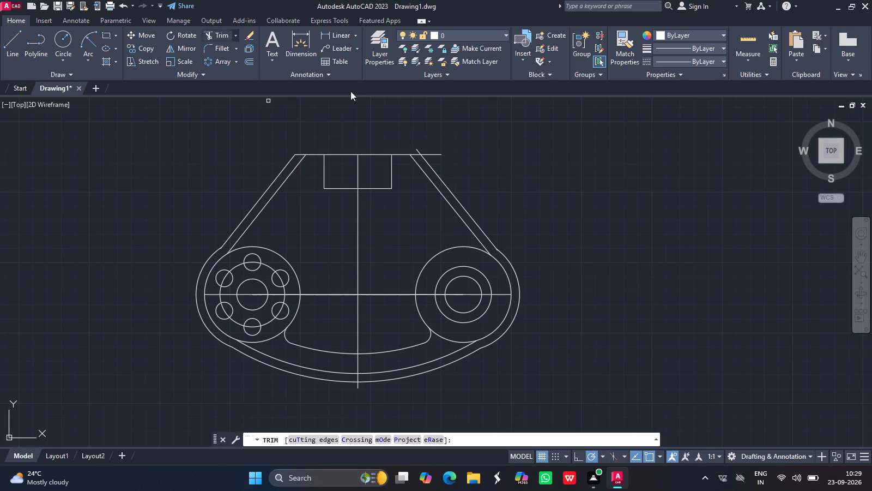
left_click(417, 149)
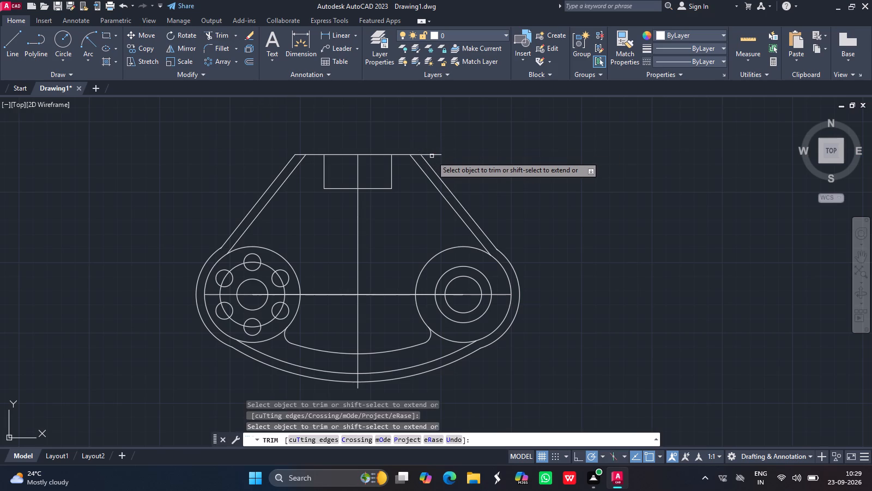
left_click(432, 154)
key("Return")
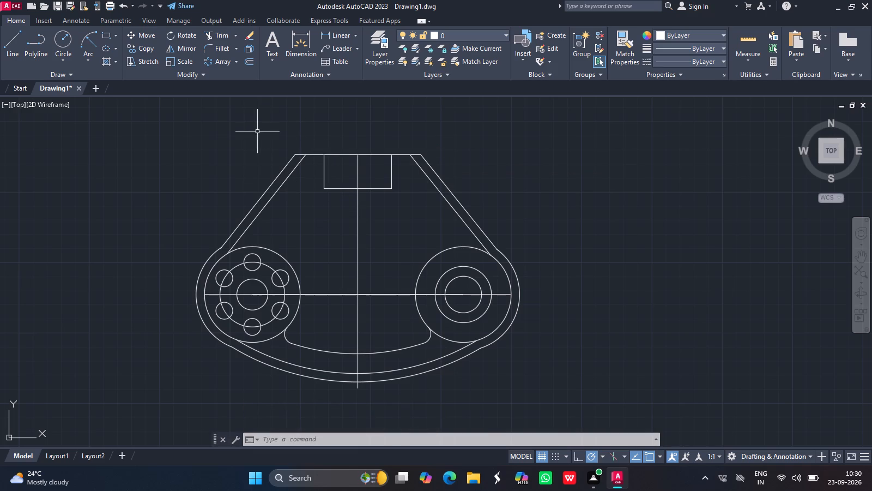
Trim the top horizontal line across the notch opening and the vertical centre line inside the notch.
left_click(213, 36)
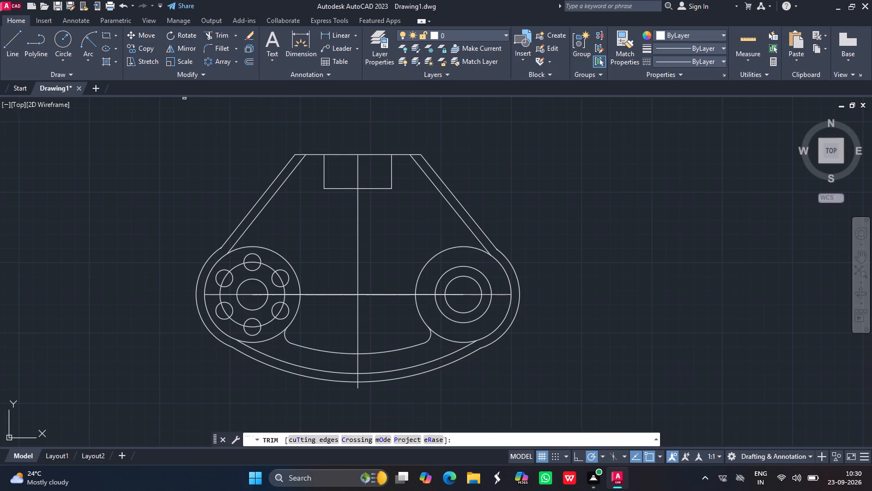
left_click_drag(344, 155, 377, 156)
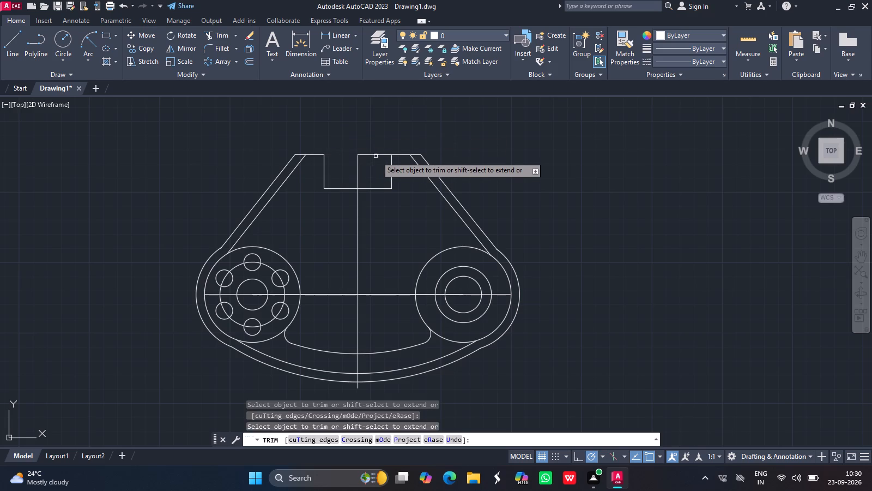
left_click_drag(377, 156, 381, 154)
left_click_drag(381, 154, 359, 165)
left_click(359, 165)
key("Return")
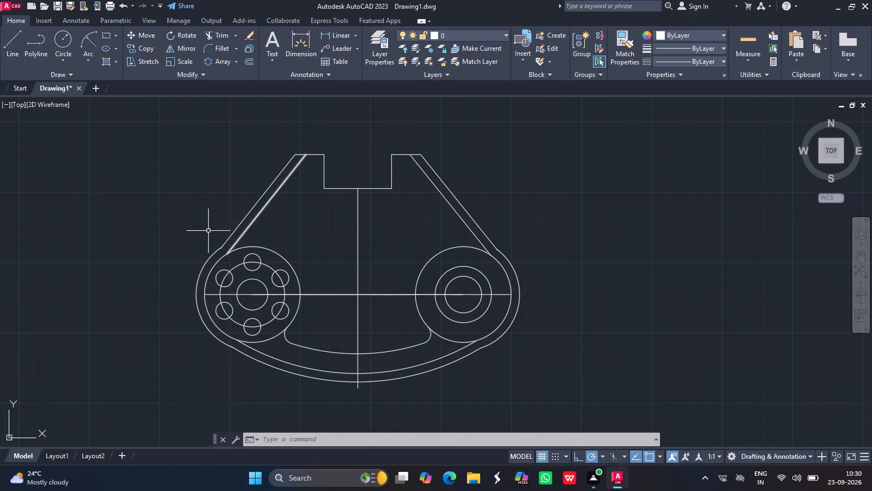
Draw a vertical line downward from the upper end of the left inner slanted line.
left_click(17, 42)
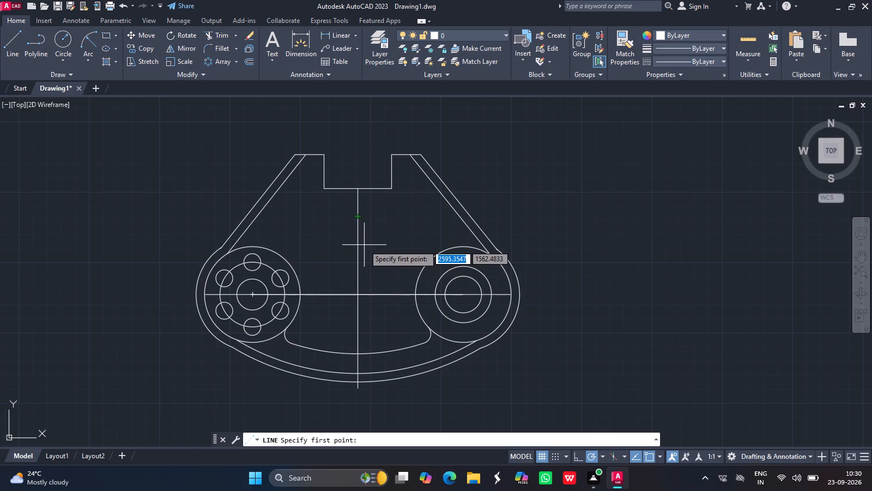
key("Escape")
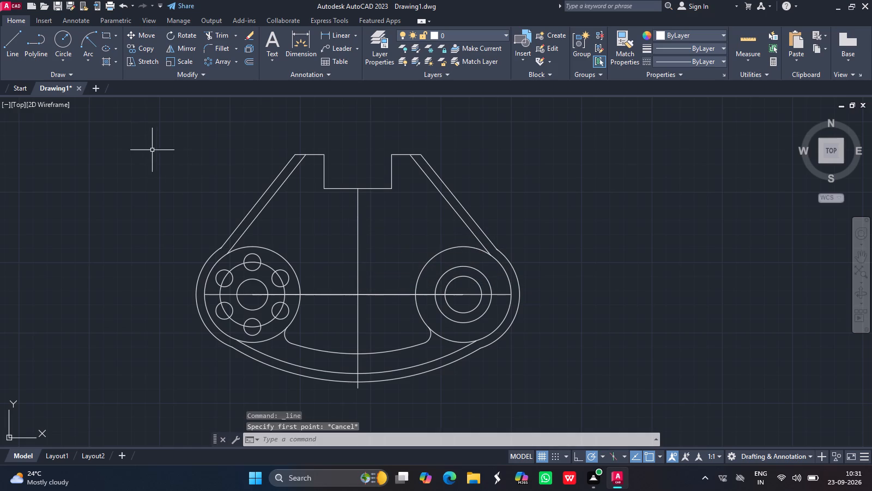
left_click(15, 43)
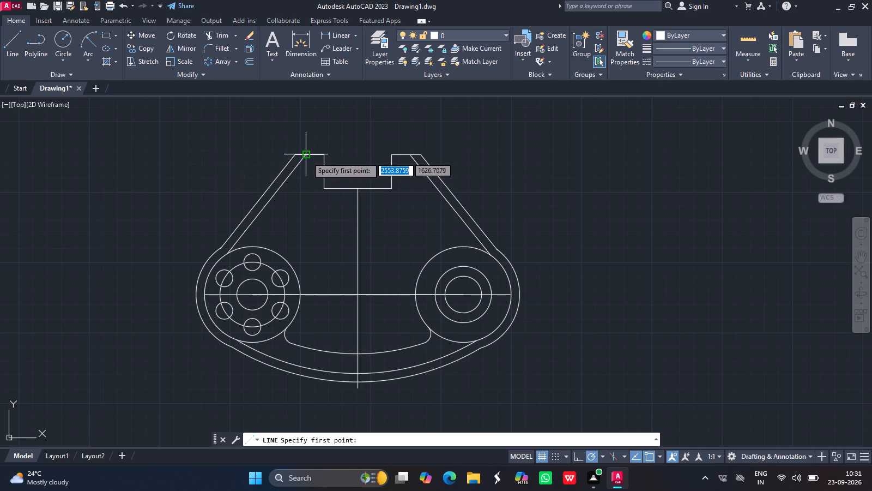
left_click_drag(307, 157, 307, 194)
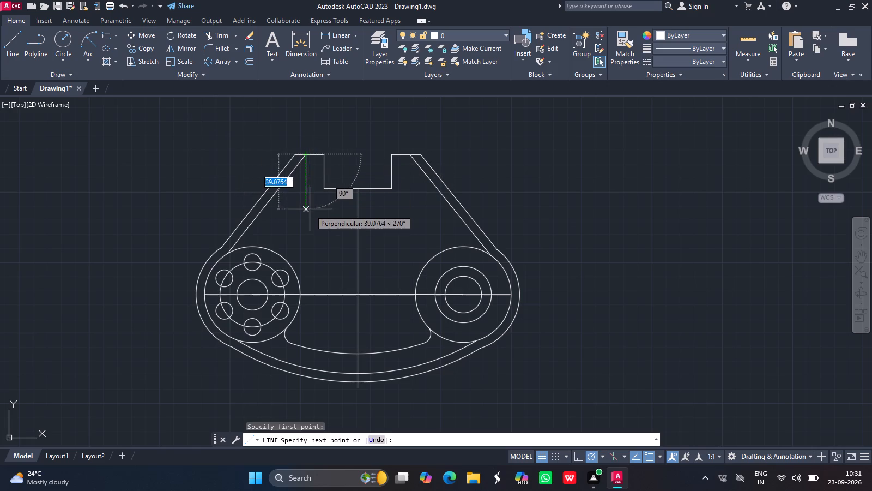
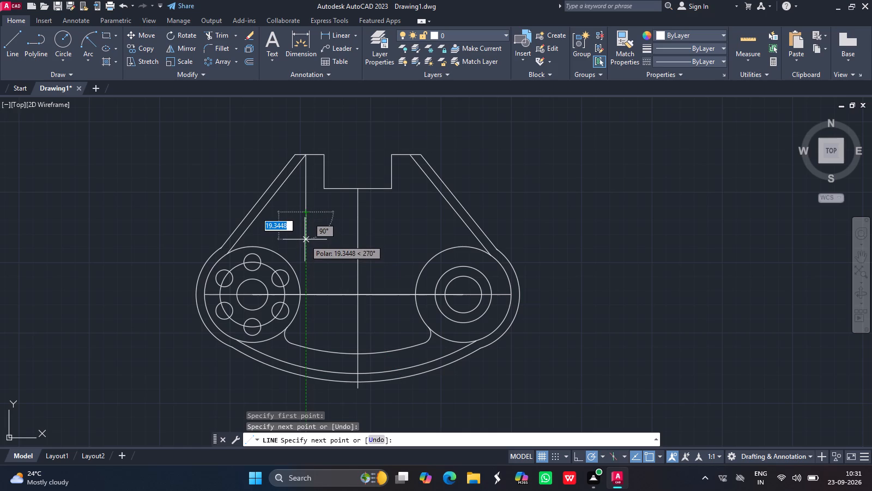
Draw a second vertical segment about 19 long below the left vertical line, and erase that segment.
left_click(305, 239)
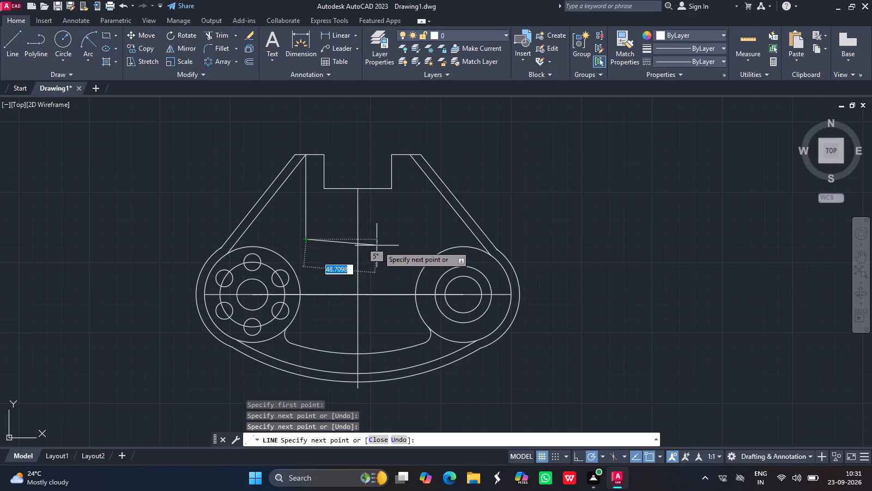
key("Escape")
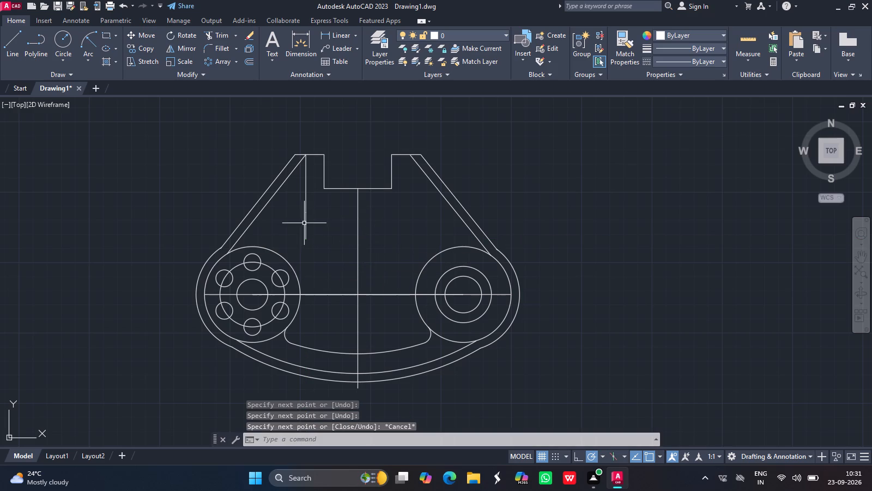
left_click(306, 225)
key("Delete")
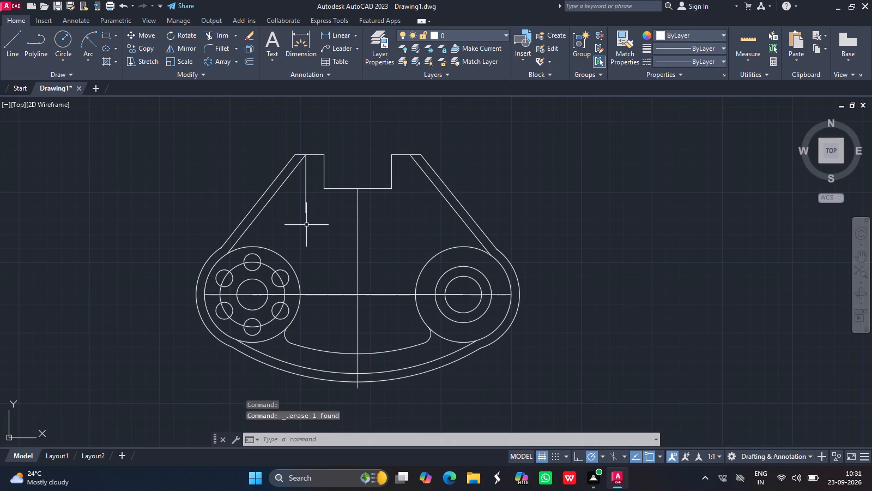
Draw lines from the left vertical line's lower end about 22.4 down, horizontally across, and up to the right inner slanted line's upper end.
left_click(11, 46)
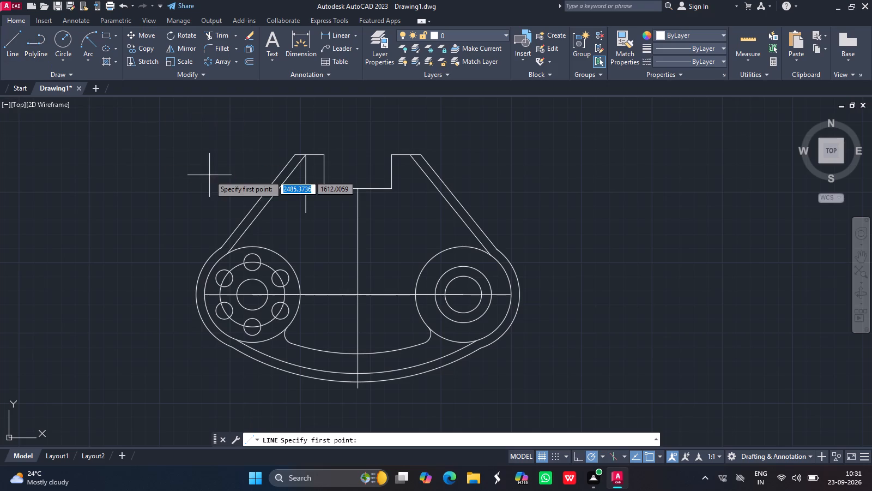
left_click_drag(306, 211, 306, 231)
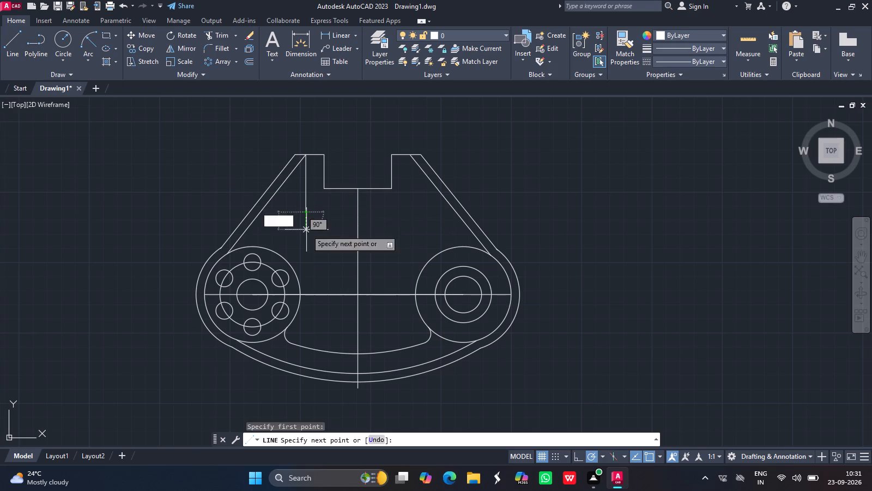
left_click_drag(306, 231, 306, 237)
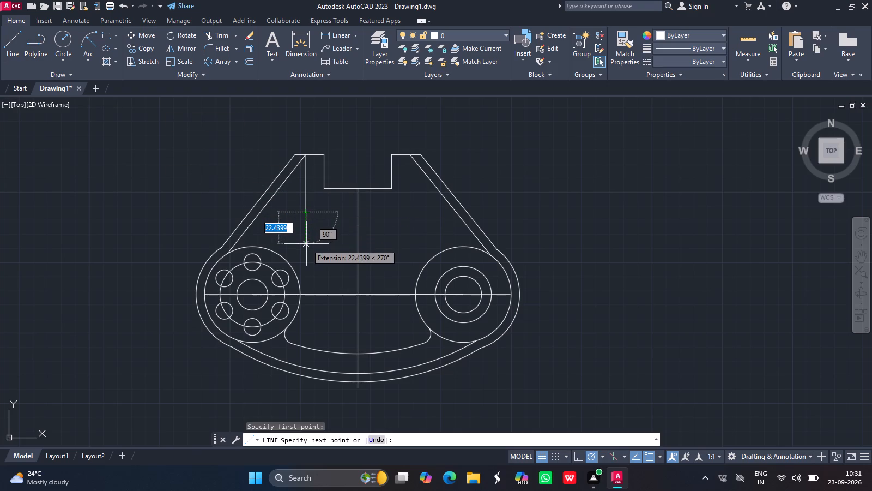
left_click_drag(306, 244, 389, 256)
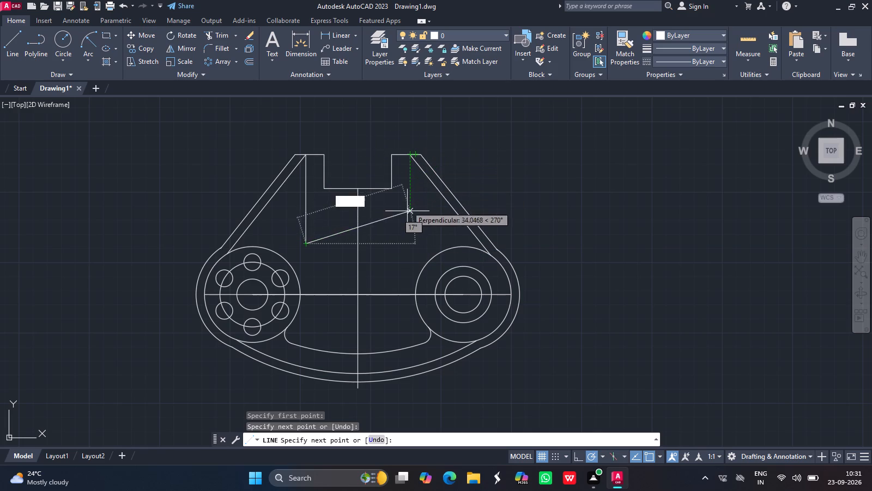
left_click_drag(410, 241, 408, 157)
left_click(408, 157)
key("Return")
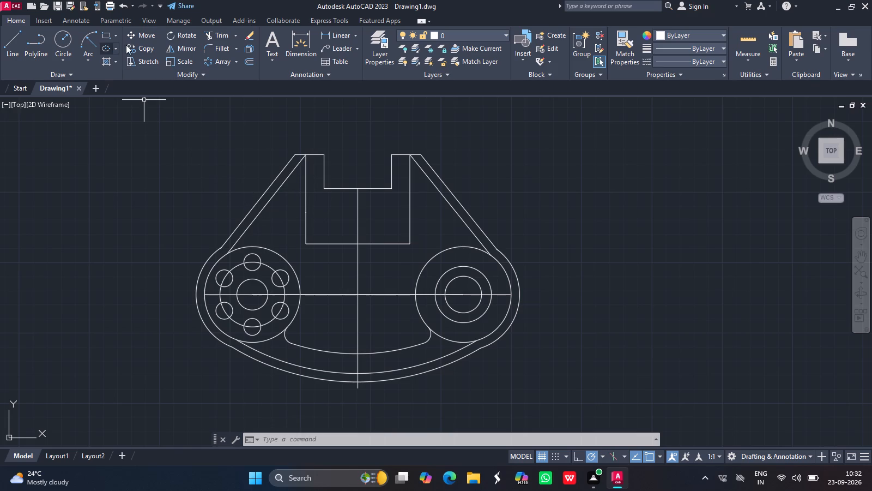
Offset the left and right inner slanted lines inward by 14.
left_click(245, 61)
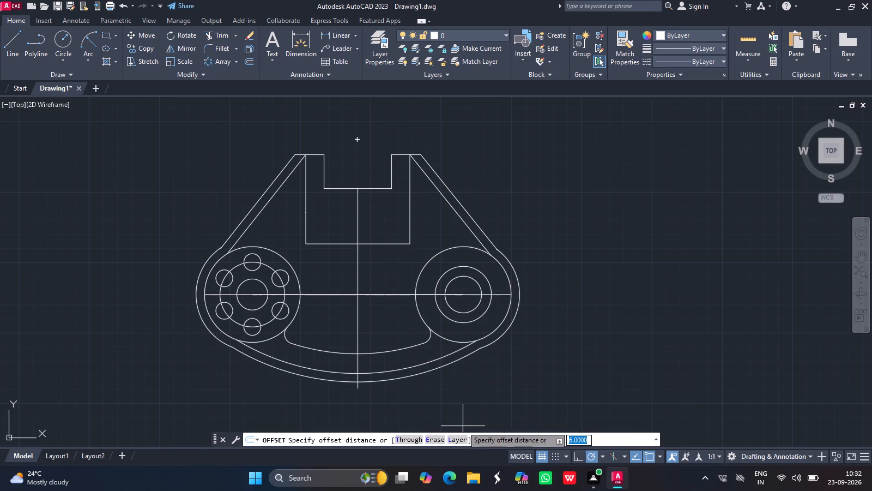
left_click(521, 442)
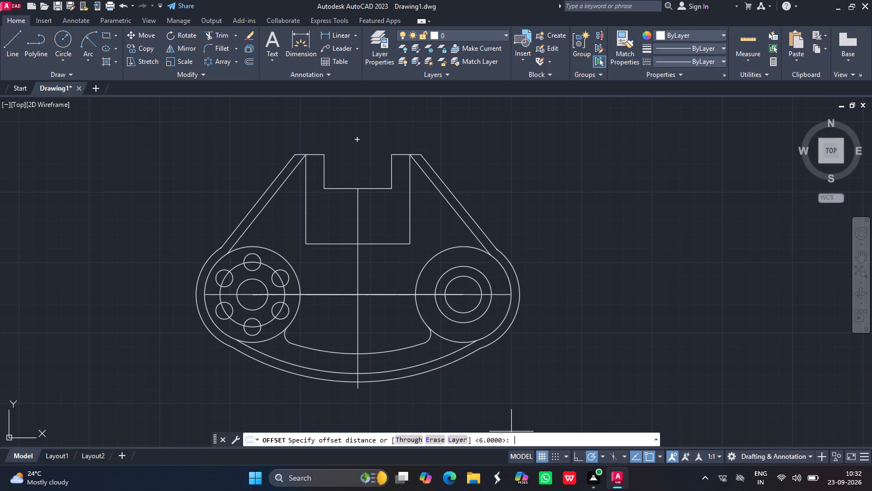
type("14")
key("Return")
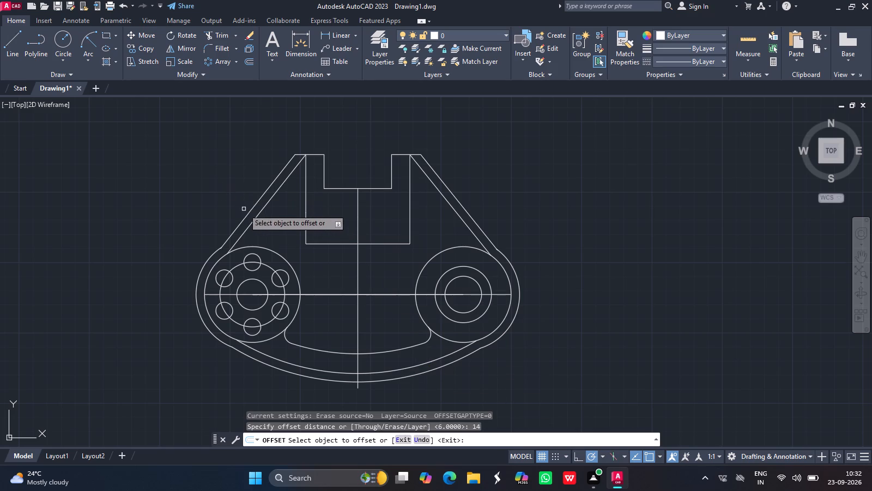
left_click_drag(256, 219, 270, 230)
left_click(270, 230)
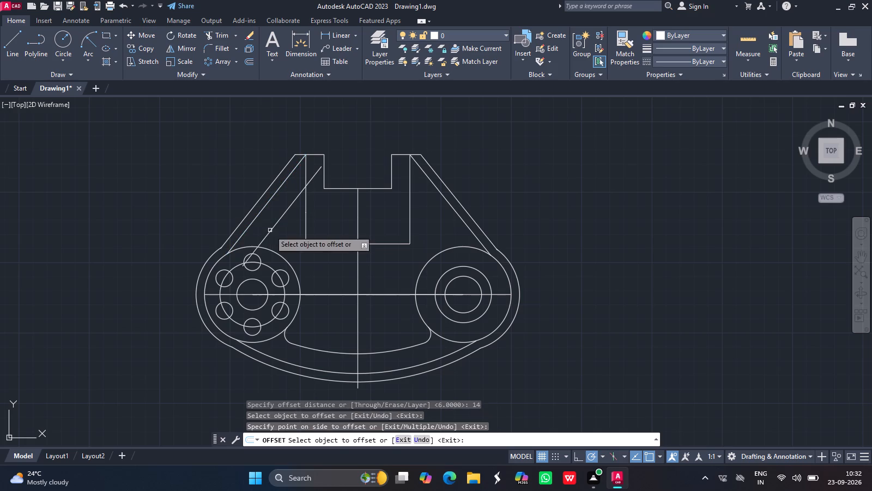
left_click_drag(450, 206, 439, 213)
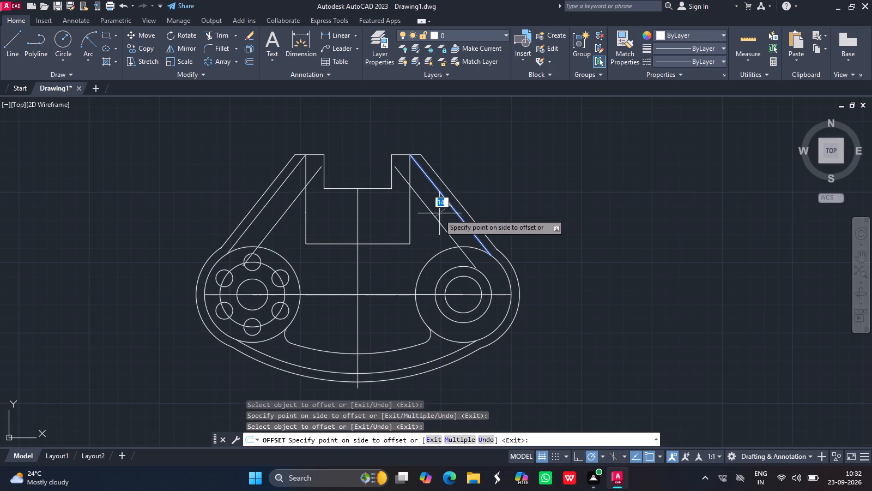
left_click_drag(439, 213, 439, 214)
left_click(439, 214)
key("Return")
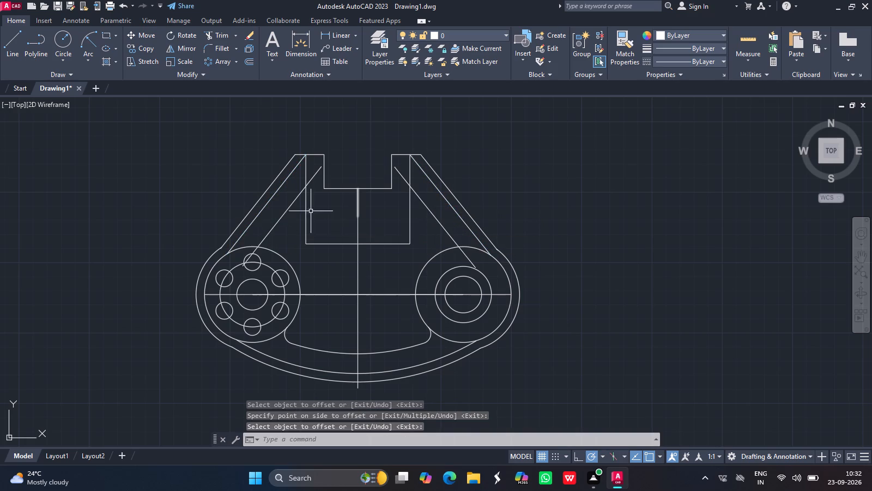
Fillet the left 14-offset slanted line to the large left circle with radius 7, using the Trim and Multiple options.
left_click(220, 49)
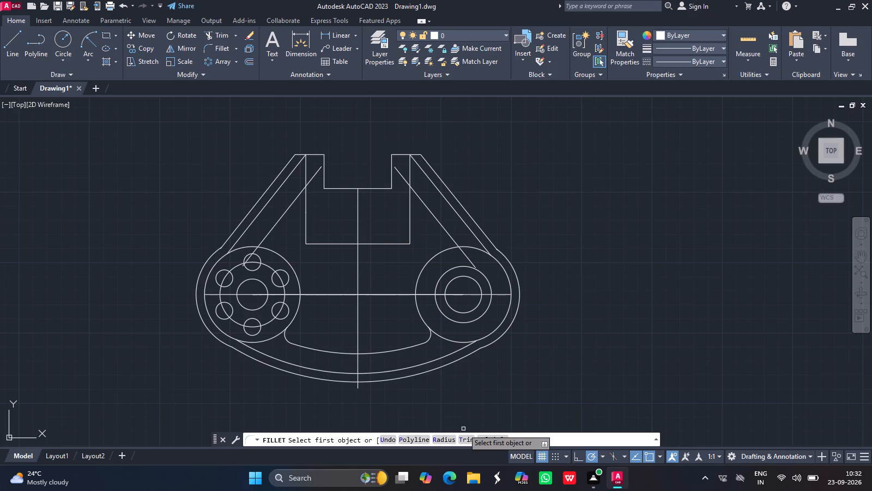
left_click(468, 440)
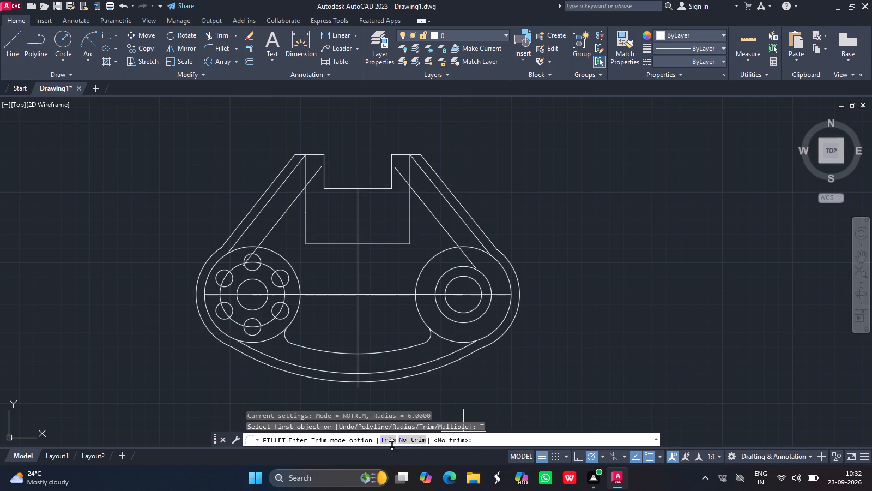
left_click(392, 444)
left_click(387, 440)
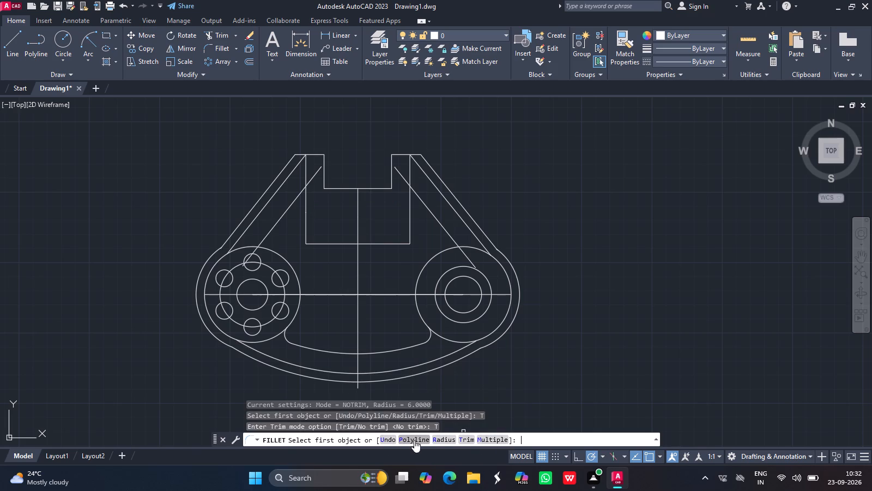
left_click(485, 439)
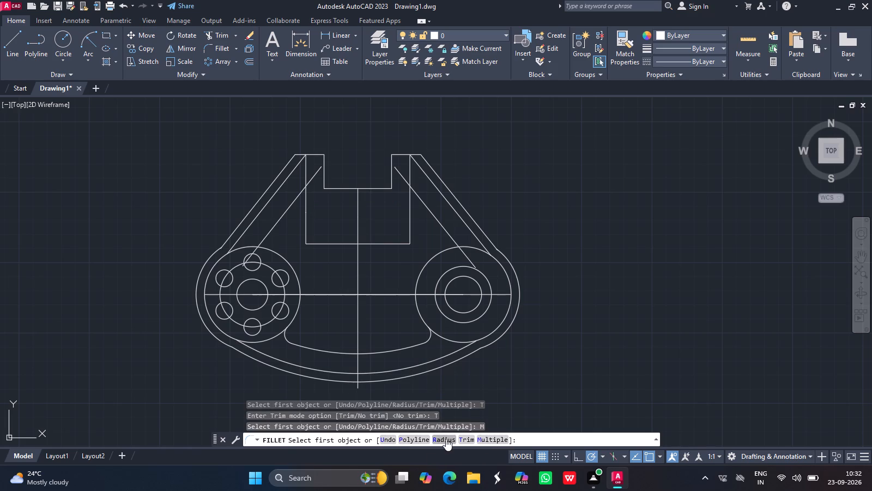
left_click(447, 438)
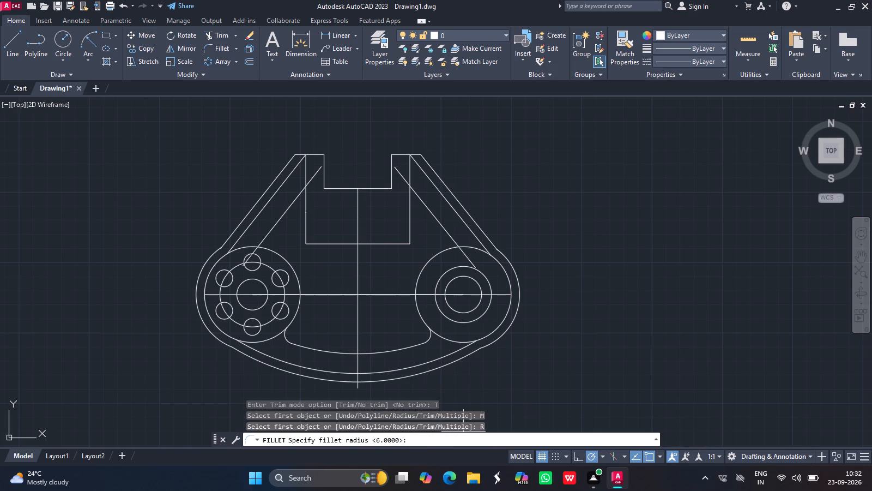
key("7")
key("Return")
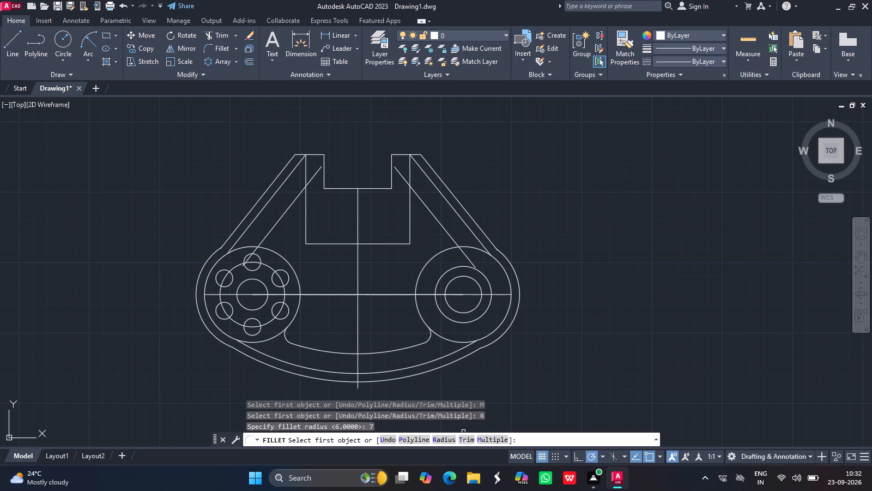
left_click_drag(265, 248, 265, 238)
left_click(265, 238)
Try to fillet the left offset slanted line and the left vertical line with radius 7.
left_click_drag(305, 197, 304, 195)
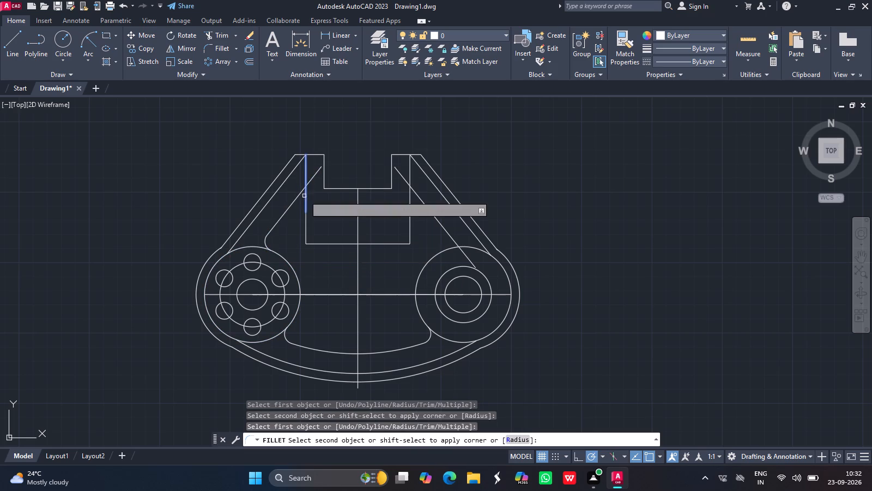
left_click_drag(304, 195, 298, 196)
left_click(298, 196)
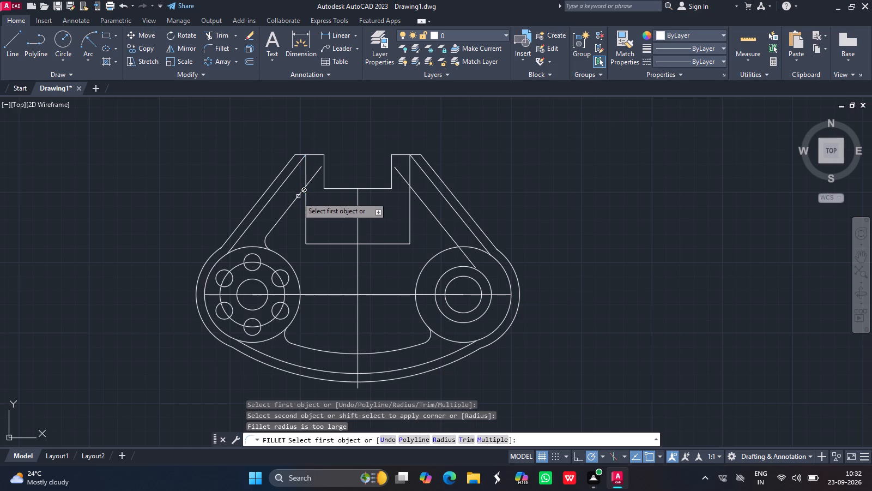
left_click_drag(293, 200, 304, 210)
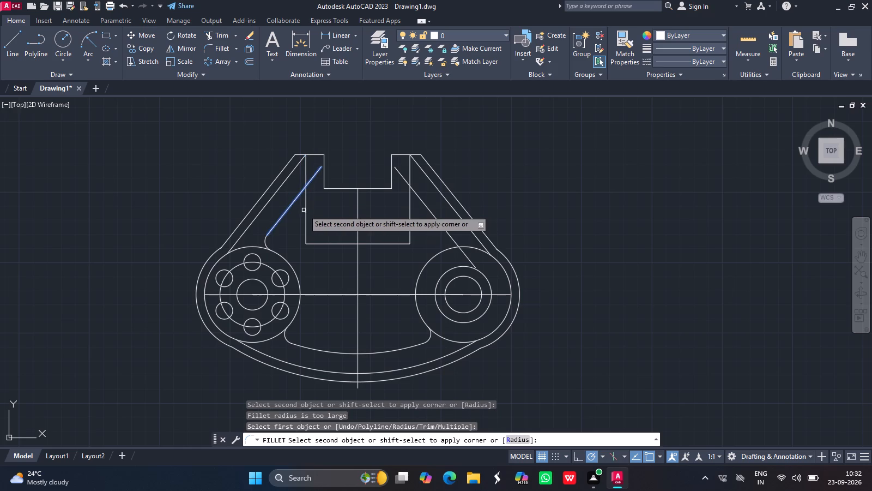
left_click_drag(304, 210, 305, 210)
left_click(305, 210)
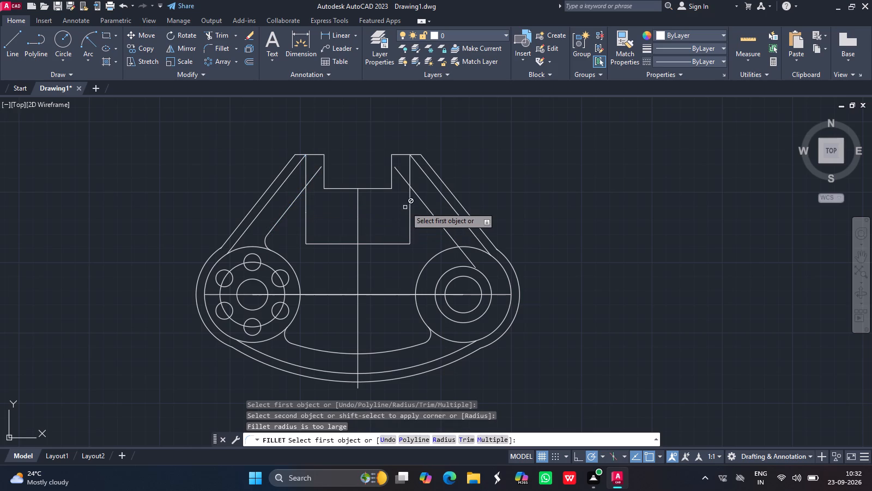
Fillet the right 14-offset slanted line to the large right circle with radius 7.
left_click_drag(408, 205, 422, 201)
left_click_drag(422, 201, 434, 255)
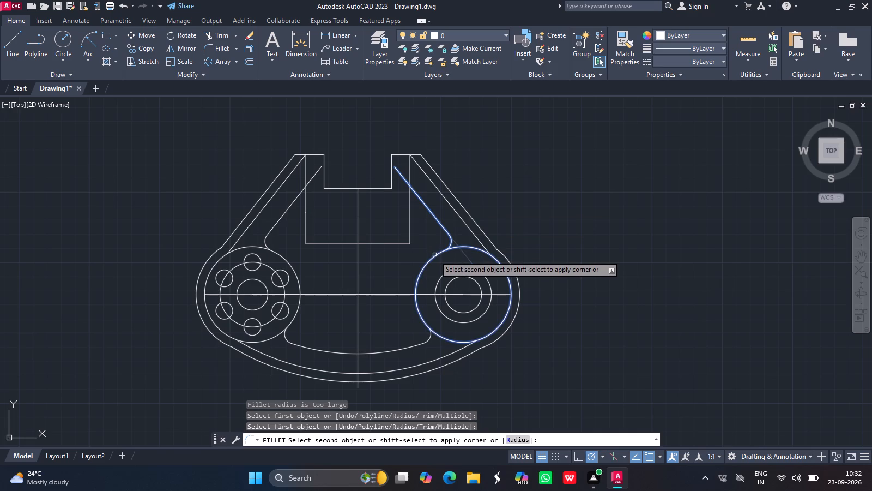
left_click_drag(434, 255, 433, 255)
left_click(433, 255)
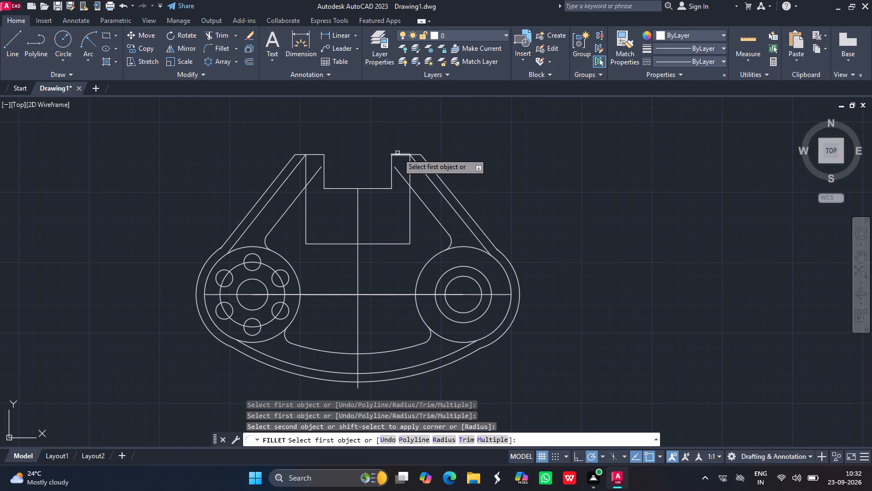
left_click_drag(401, 173, 409, 198)
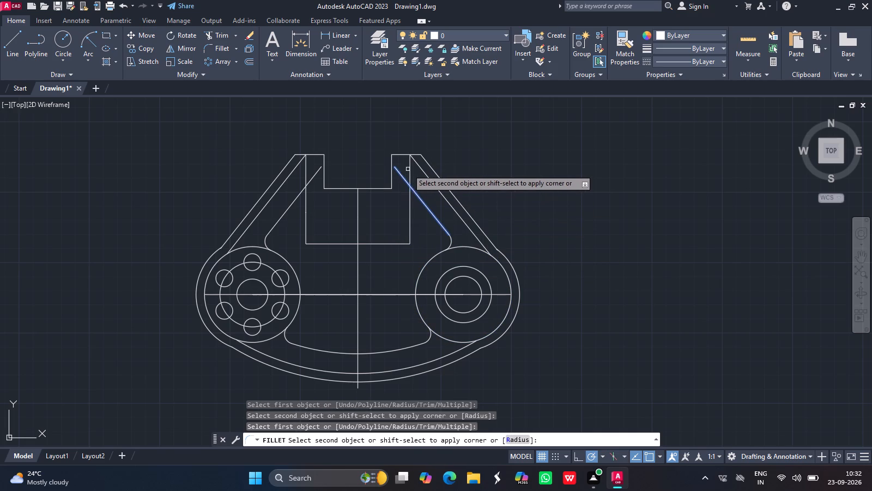
key("Escape")
key("Escape")
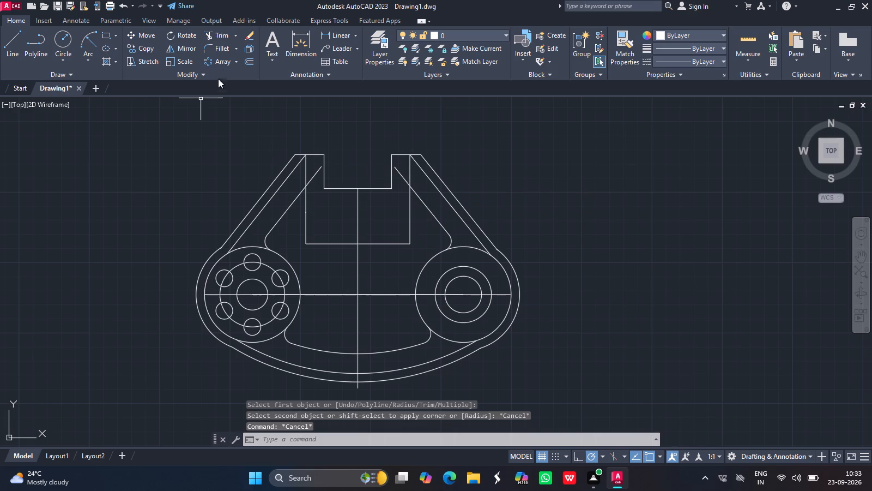
Trim the upper ends of both offset slanted lines where they extend past the vertical lines.
left_click(219, 38)
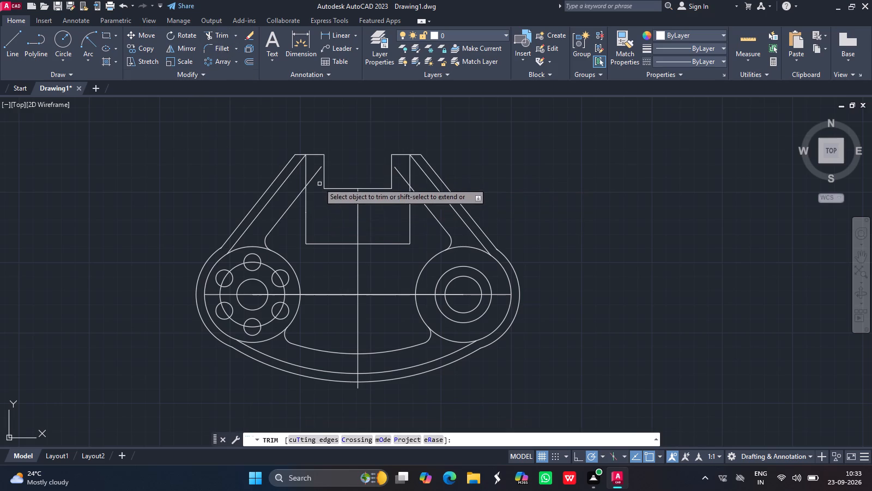
left_click(315, 176)
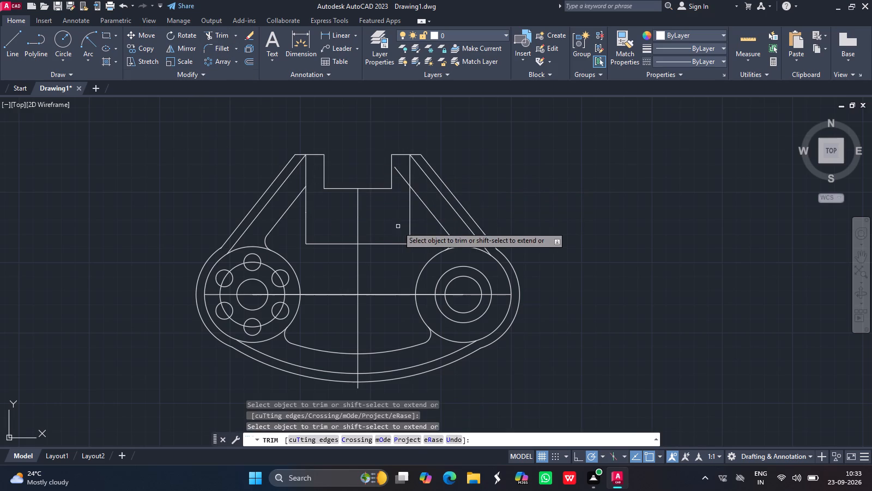
left_click(401, 178)
key("Return")
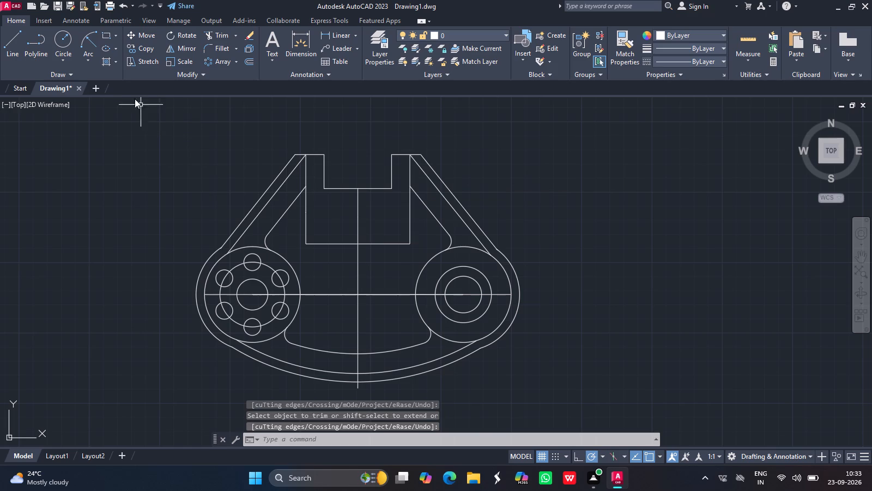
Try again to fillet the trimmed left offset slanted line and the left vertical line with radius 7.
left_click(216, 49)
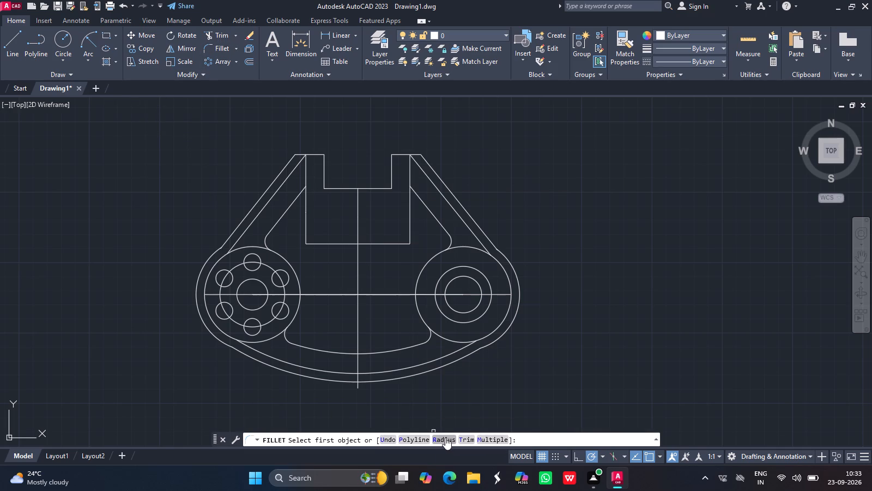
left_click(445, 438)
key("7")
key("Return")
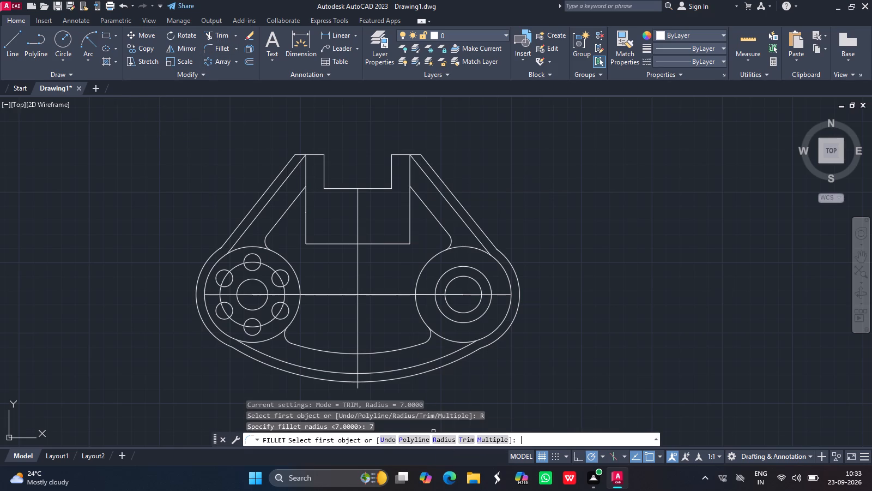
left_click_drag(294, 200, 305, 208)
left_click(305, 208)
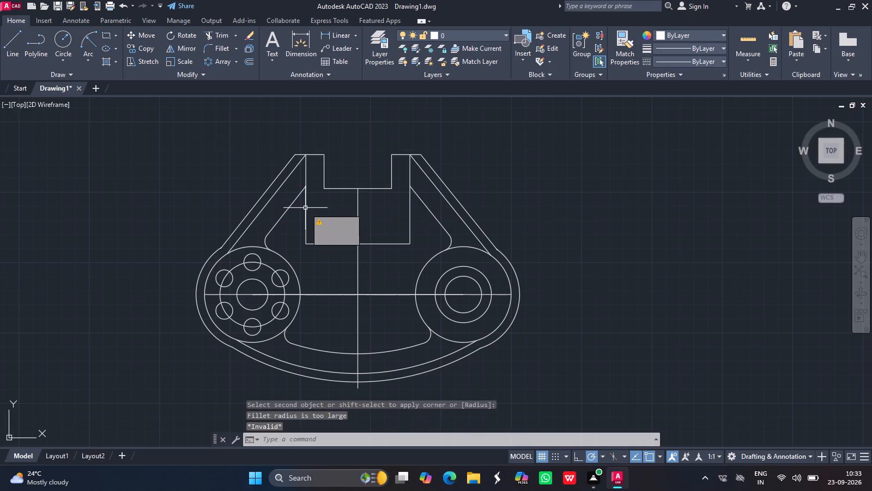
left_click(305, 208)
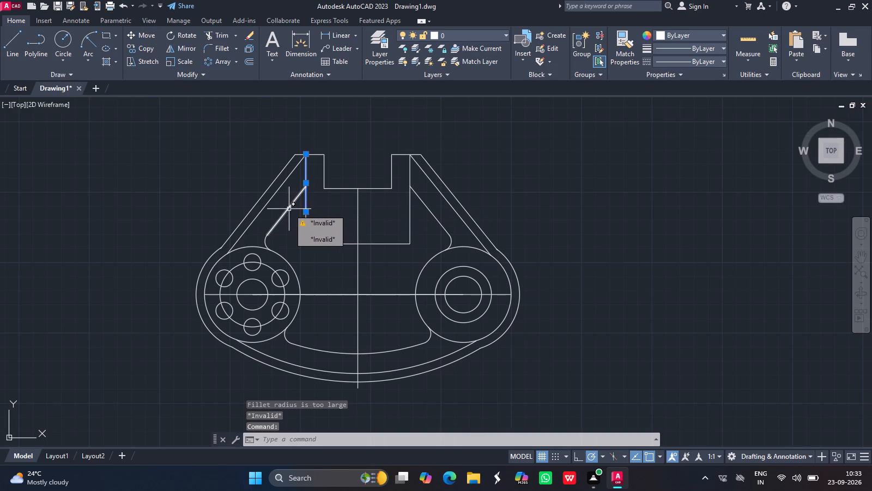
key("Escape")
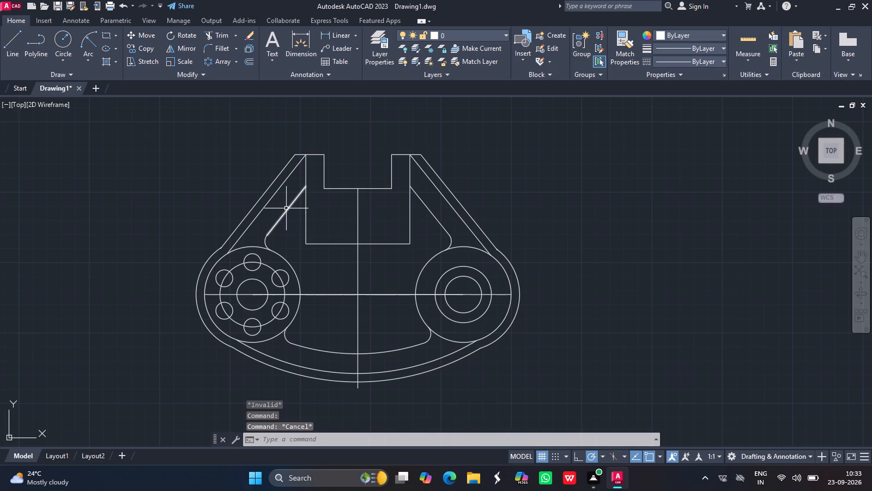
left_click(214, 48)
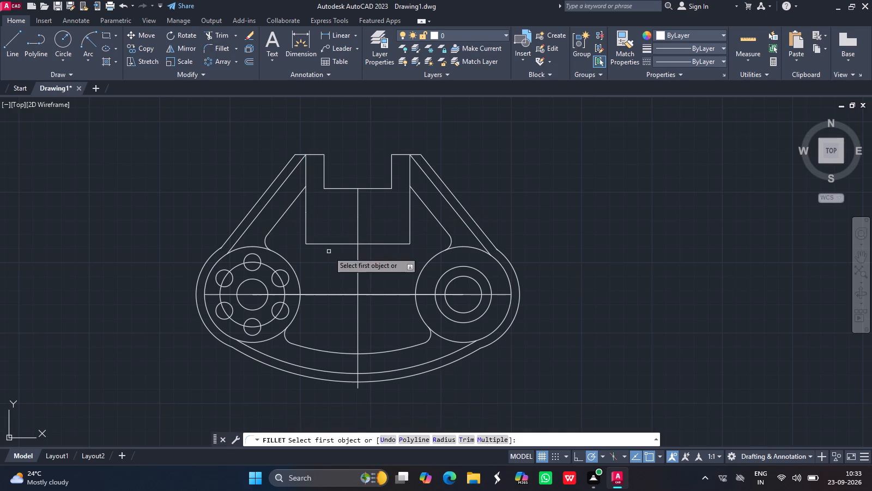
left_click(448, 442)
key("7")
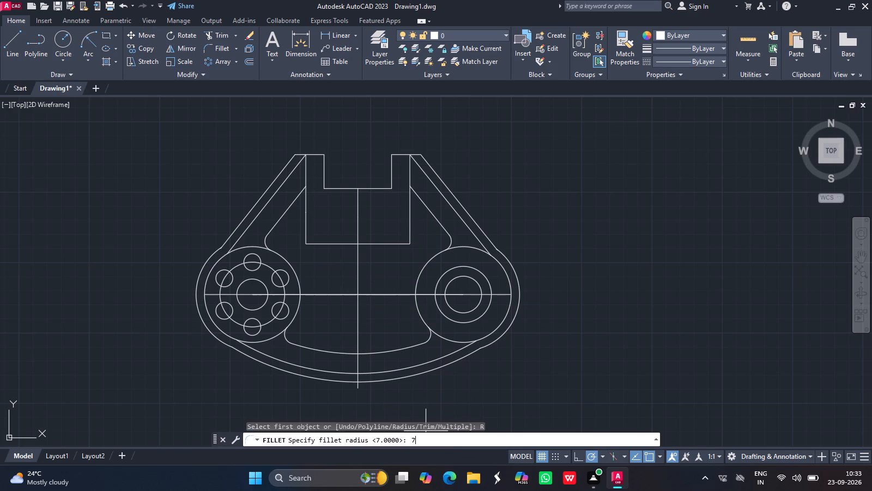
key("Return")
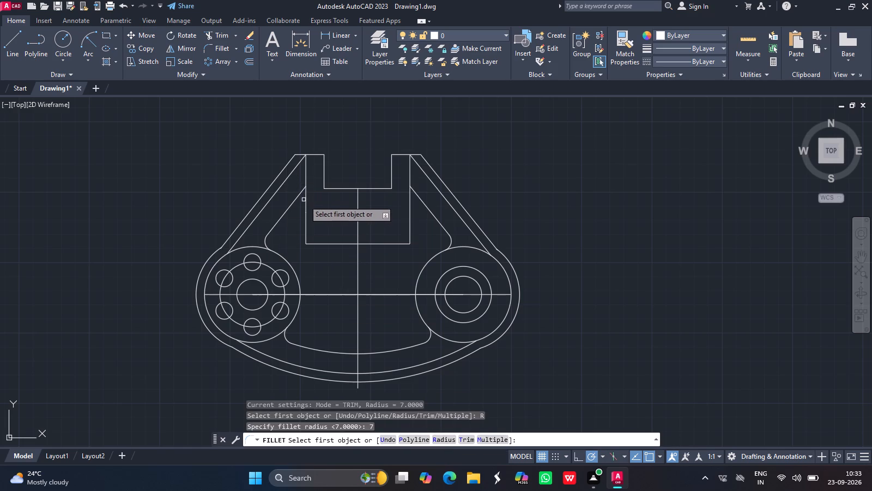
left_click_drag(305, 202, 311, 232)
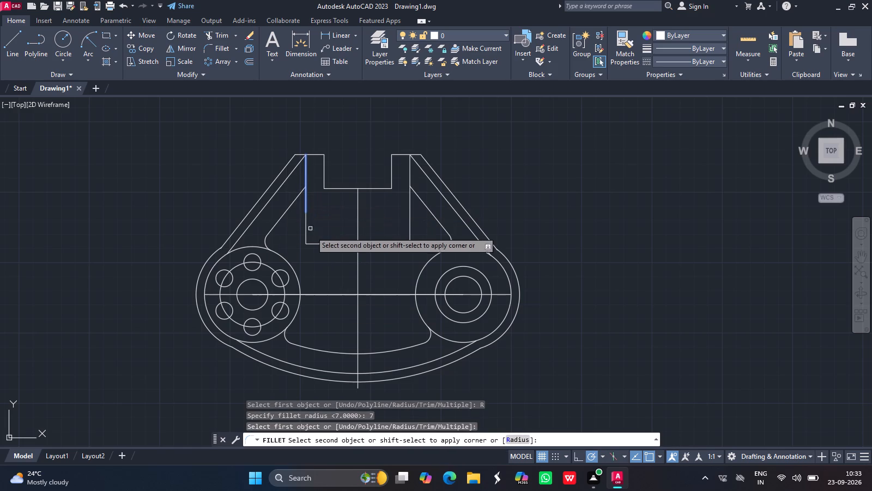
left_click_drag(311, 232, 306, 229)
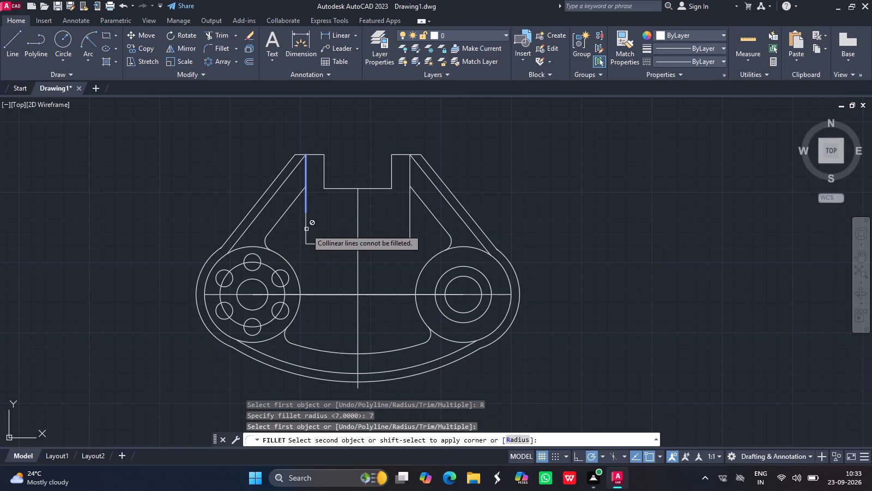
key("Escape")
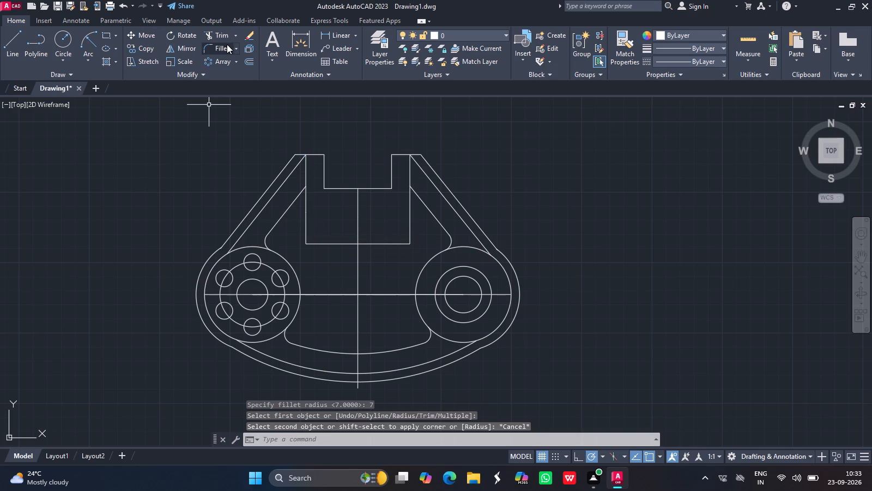
Fillet the lower segment of the left vertical line to the left inner slanted line with radius 7.
left_click(220, 47)
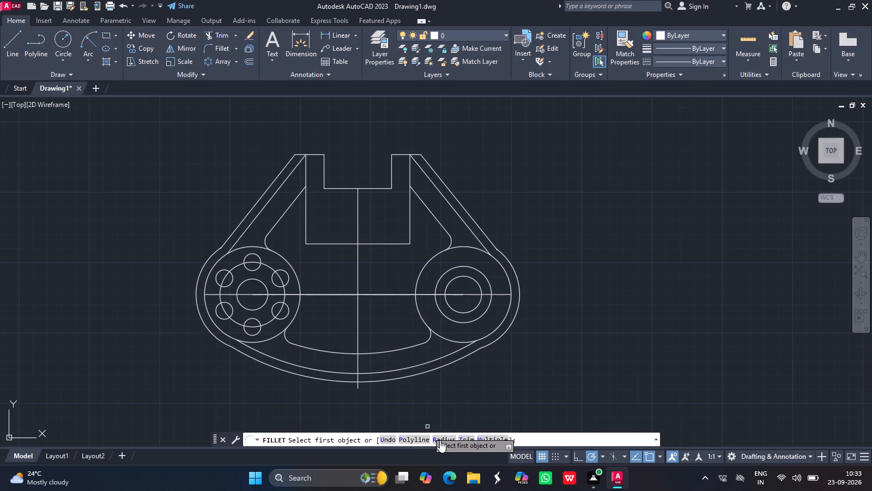
left_click(445, 439)
key("7")
key("Return")
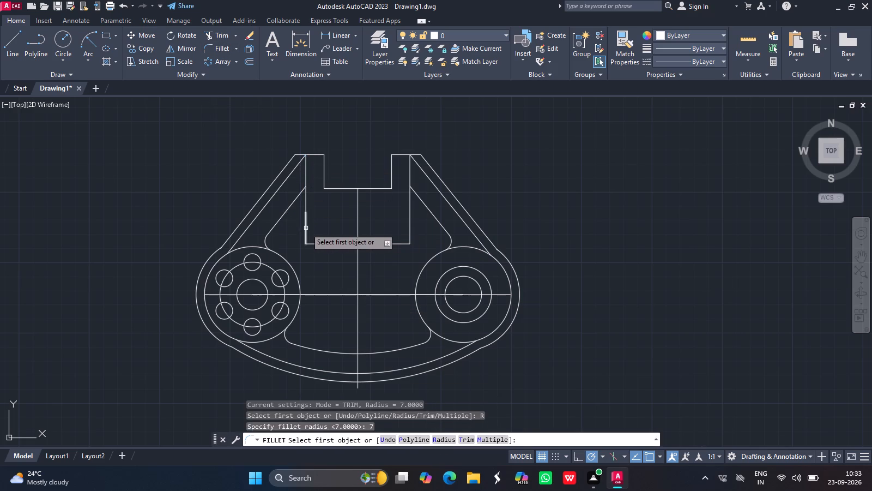
left_click_drag(306, 228, 284, 212)
left_click(284, 212)
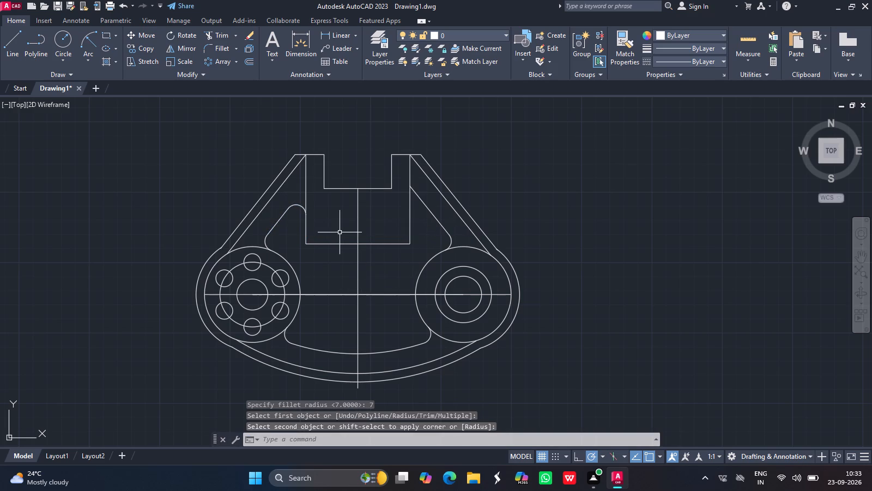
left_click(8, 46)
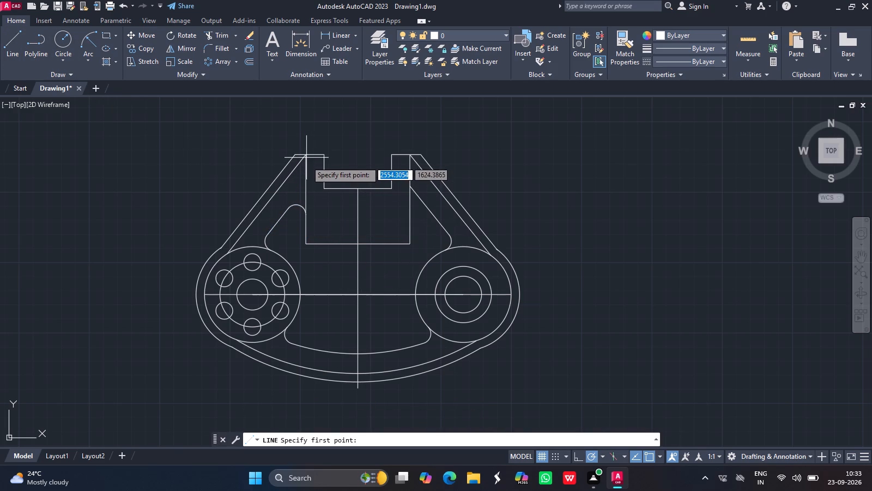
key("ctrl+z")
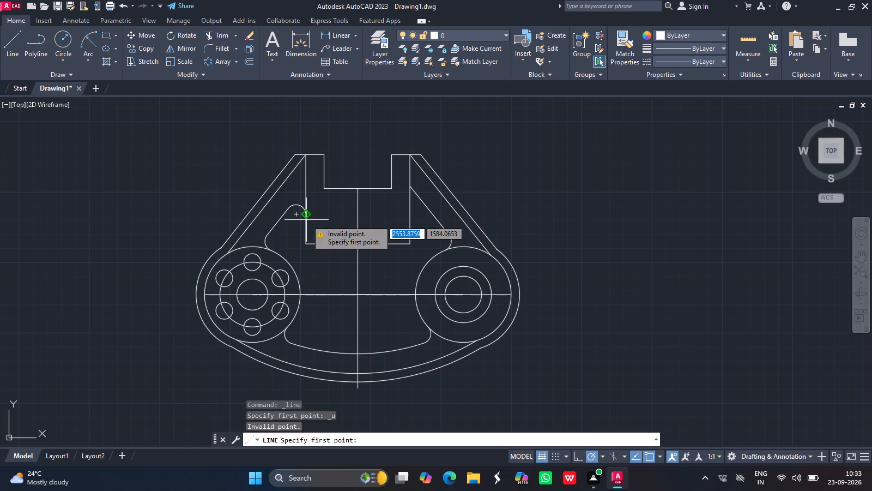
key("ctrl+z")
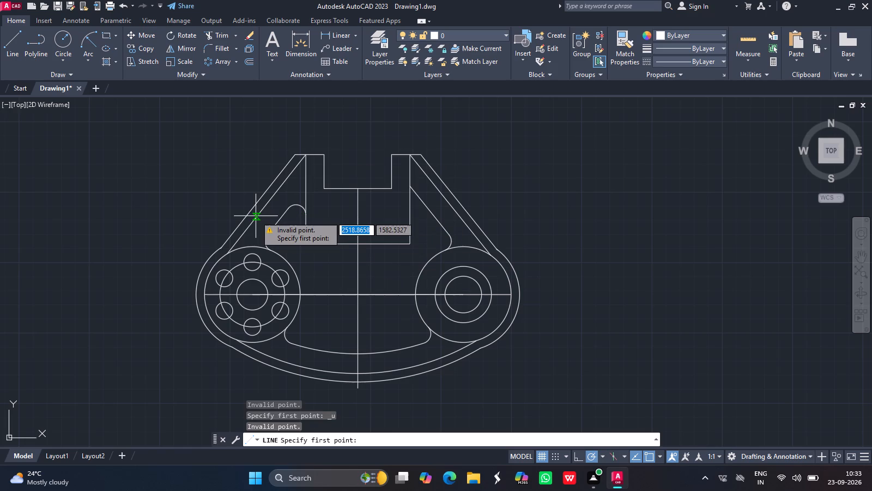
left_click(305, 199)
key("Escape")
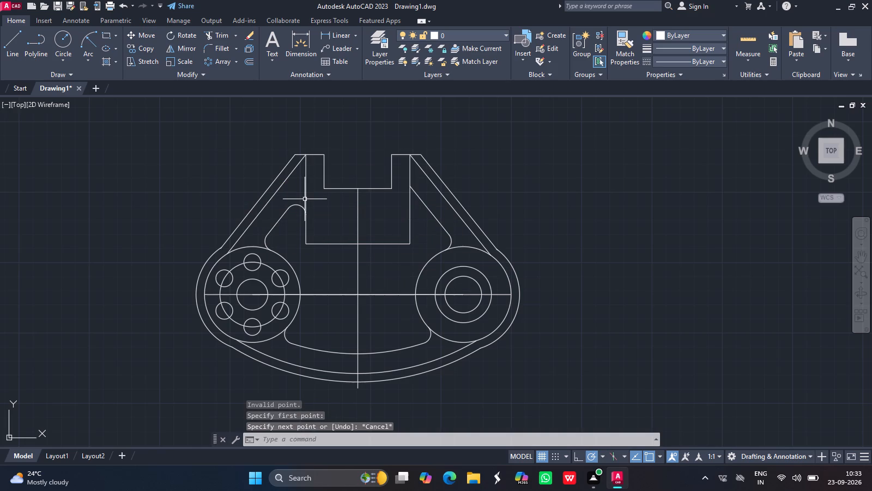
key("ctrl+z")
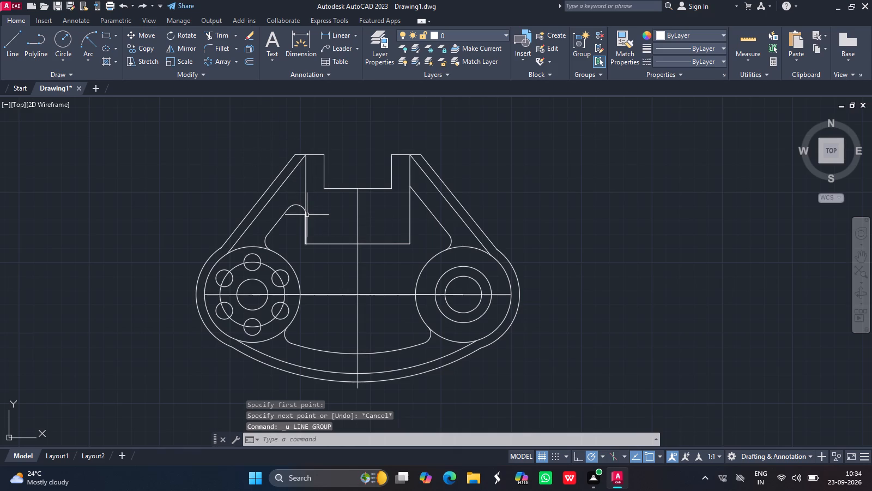
Draw a 74-unit horizontal line from the left fillet's end to the right vertical line, continuing down to the pocket's lower right corner.
left_click(10, 36)
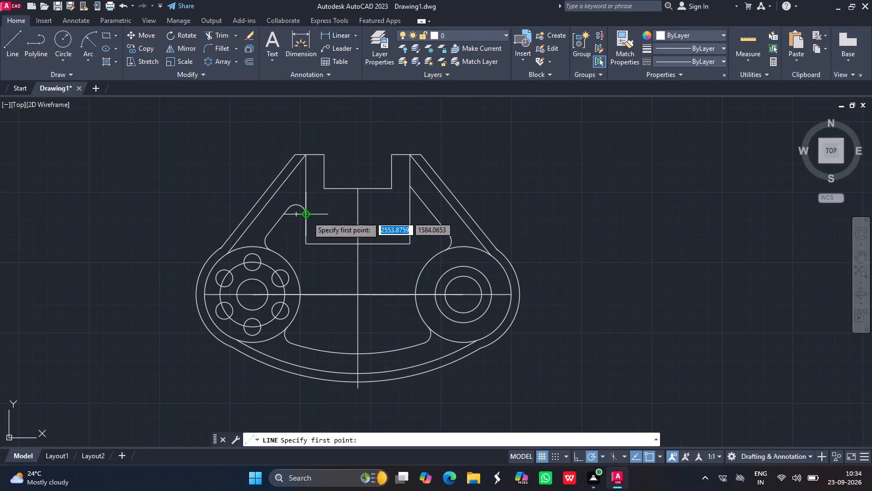
left_click_drag(307, 216, 411, 216)
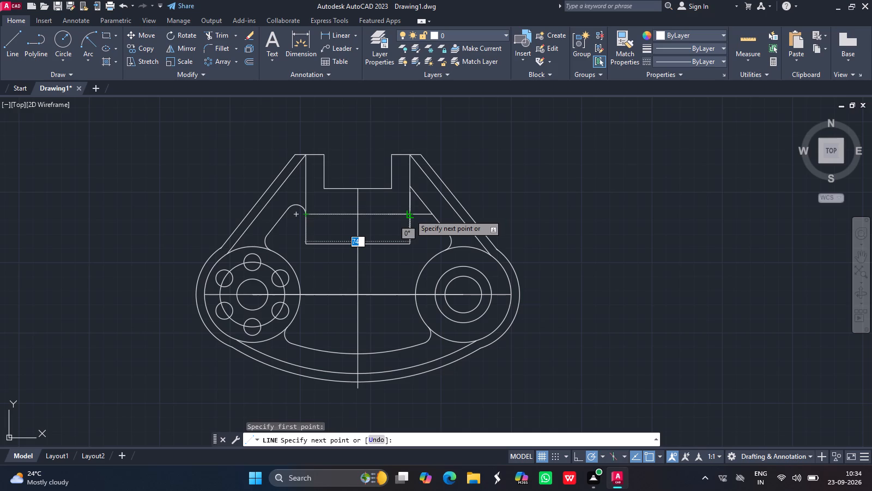
left_click_drag(410, 214, 410, 236)
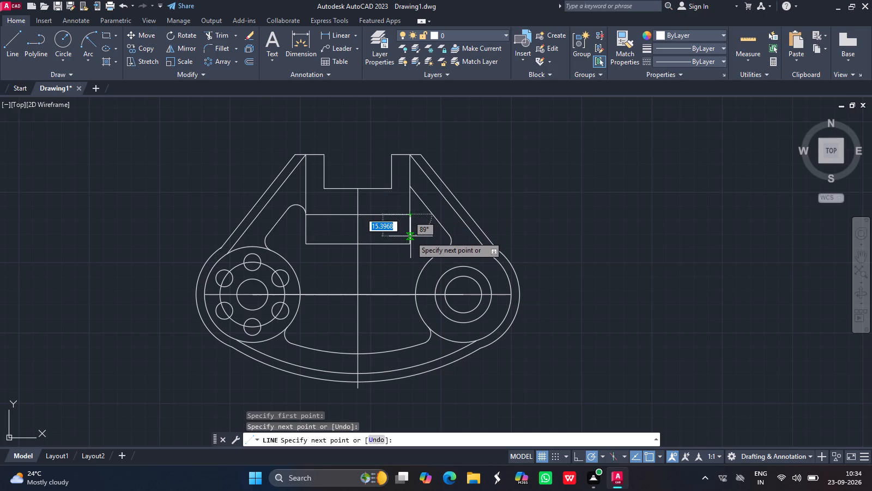
left_click_drag(410, 236, 410, 240)
left_click(410, 240)
key("Return")
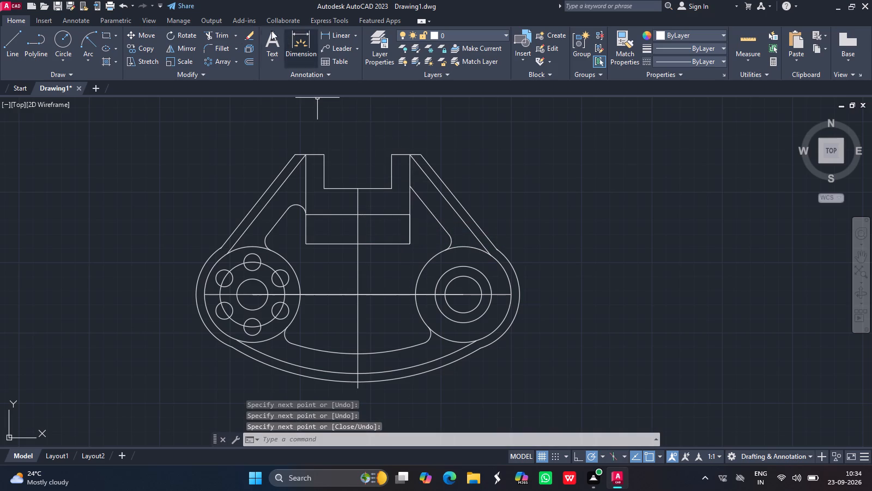
Fillet the new lower right vertical segment to the right inner slanted line with radius 7.
left_click(214, 51)
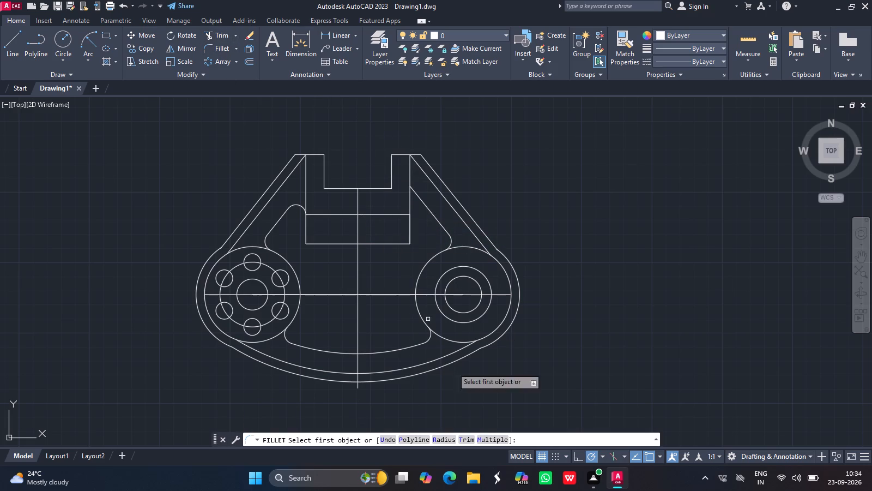
left_click(445, 438)
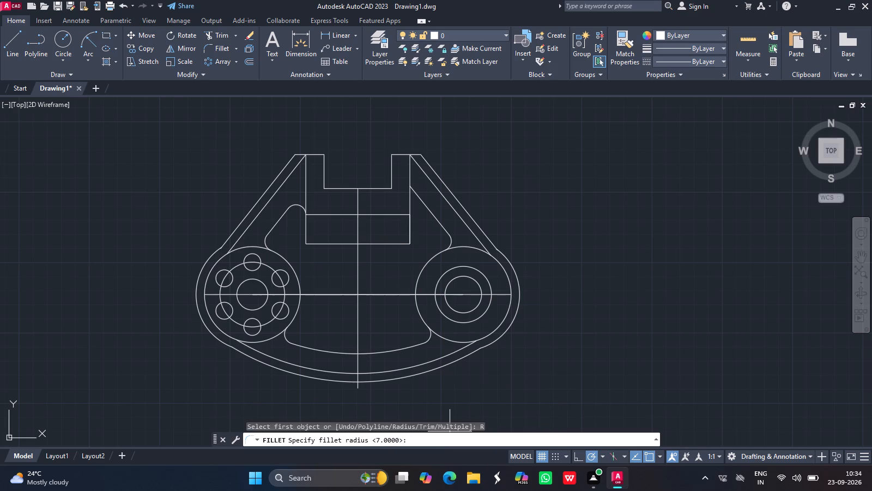
key("7")
key("Return")
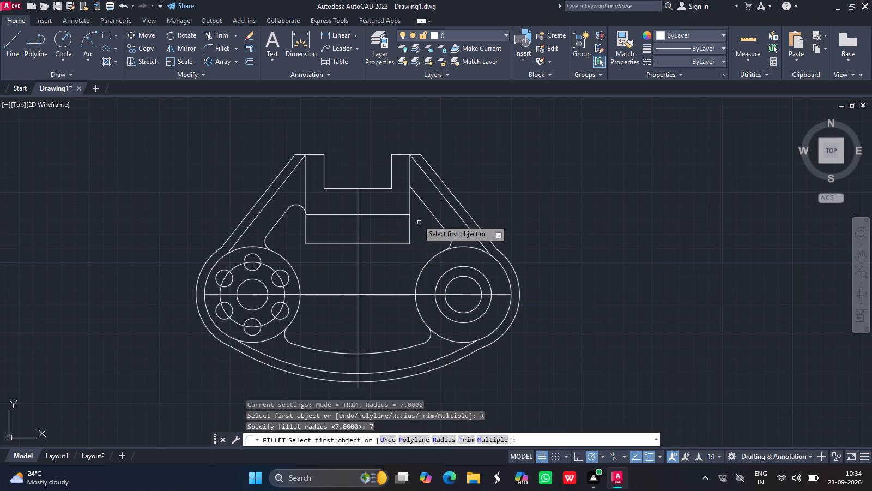
left_click_drag(410, 226, 421, 200)
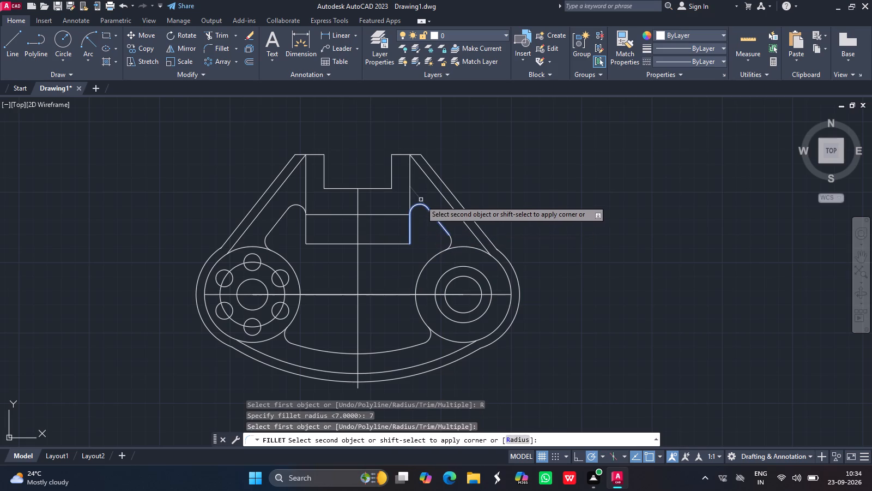
left_click_drag(421, 200, 422, 201)
left_click(422, 201)
key("Return")
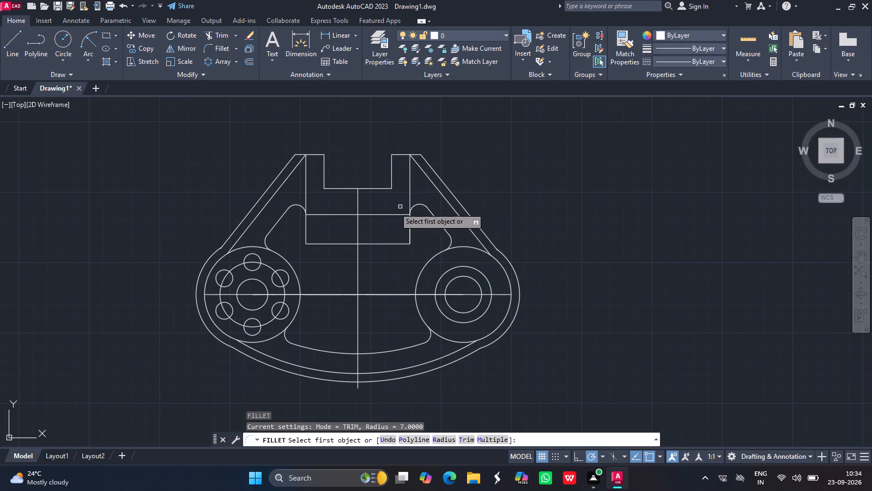
key("Escape")
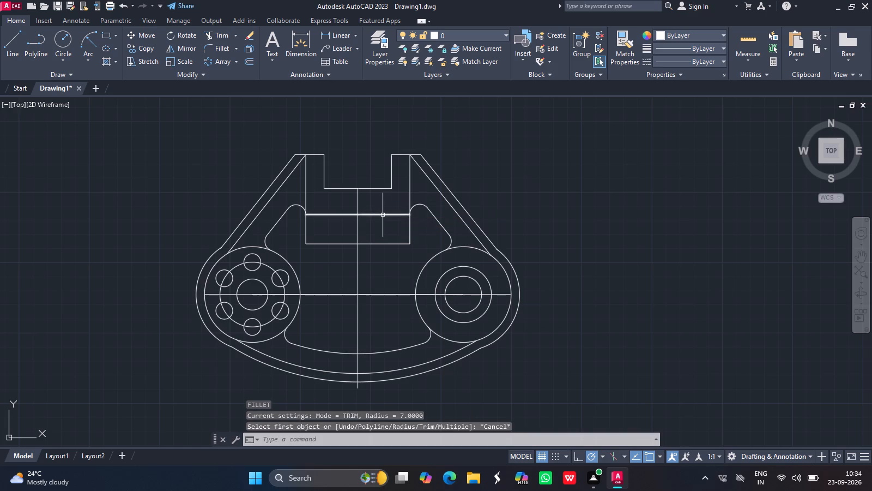
Delete the horizontal helper line between the left and right vertical lines.
left_click(383, 215)
key("Delete")
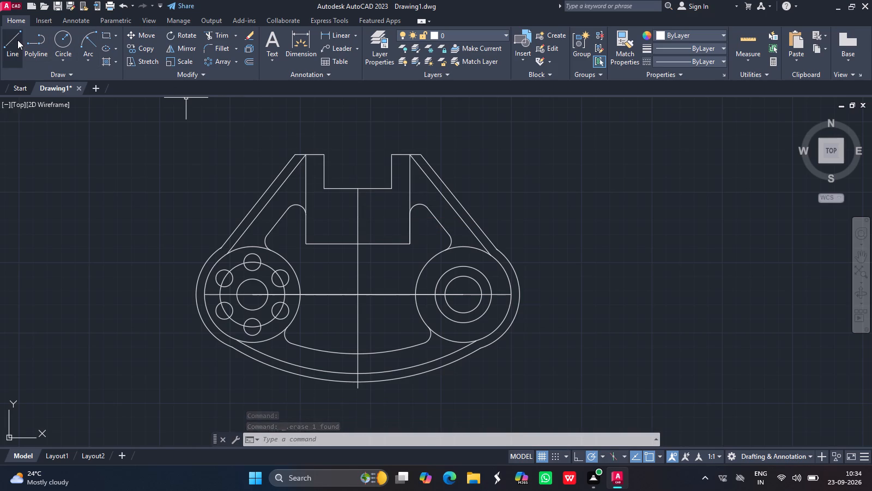
Trim the right and left vertical lines above the radius 7 pocket fillets.
left_click(217, 36)
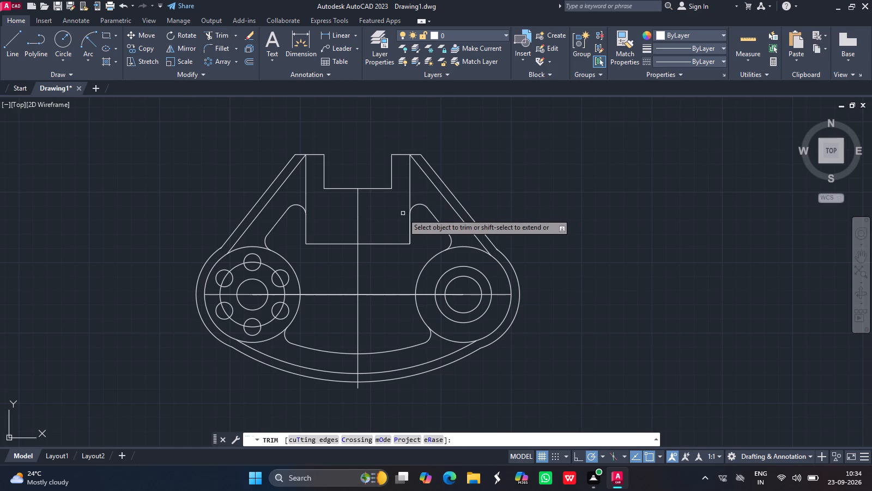
key("Escape")
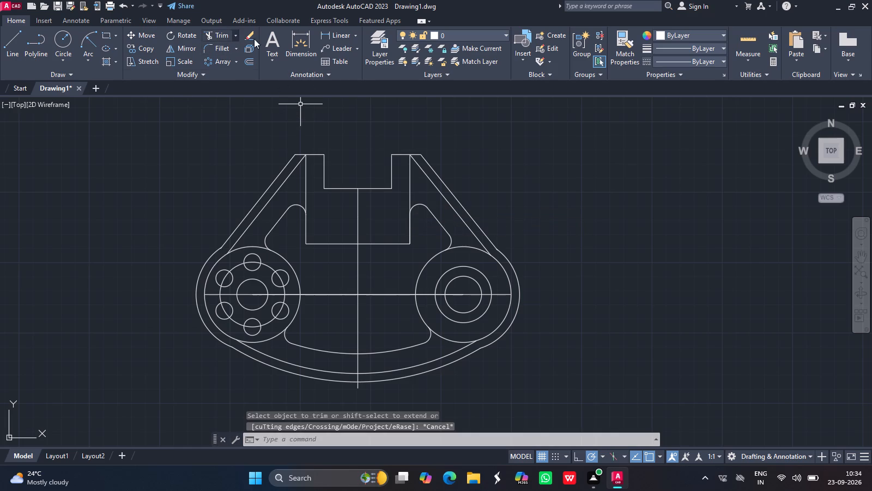
left_click(215, 39)
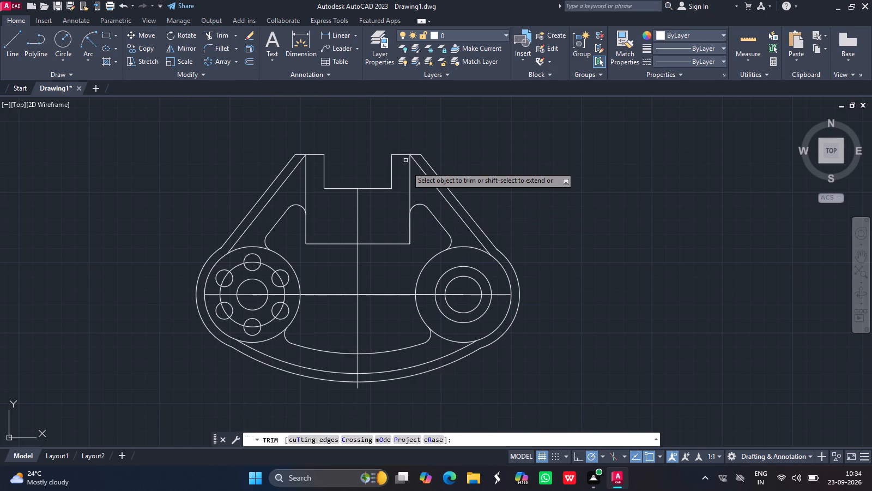
left_click_drag(409, 177, 302, 193)
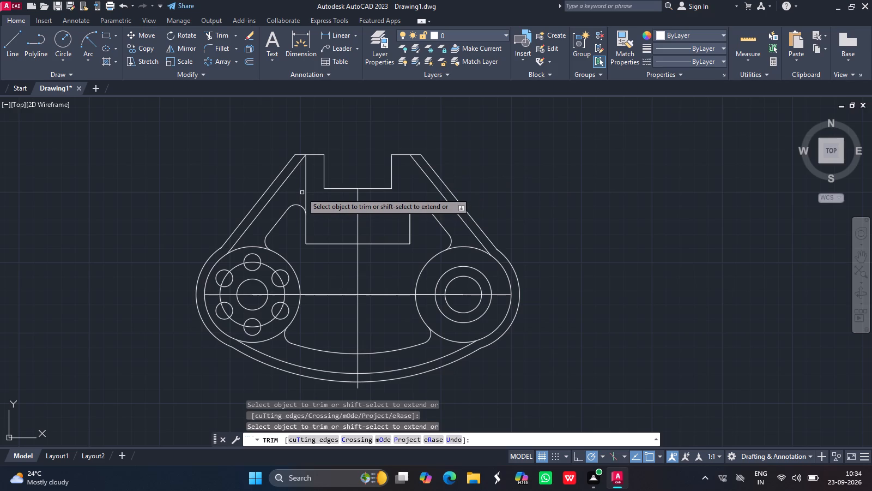
left_click_drag(302, 193, 305, 194)
left_click(305, 194)
key("Return")
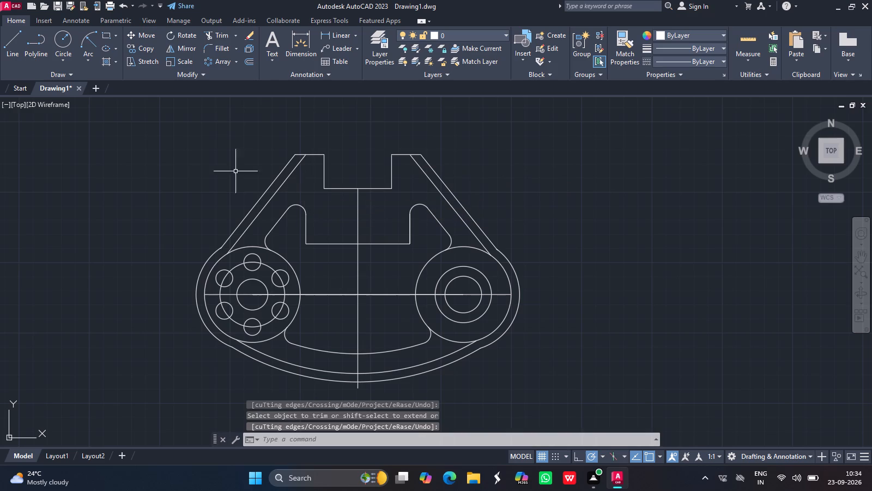
Draw a vertical line from the left pocket fillet's inner end up to the top edge, where the inner slanted line ends.
left_click(3, 38)
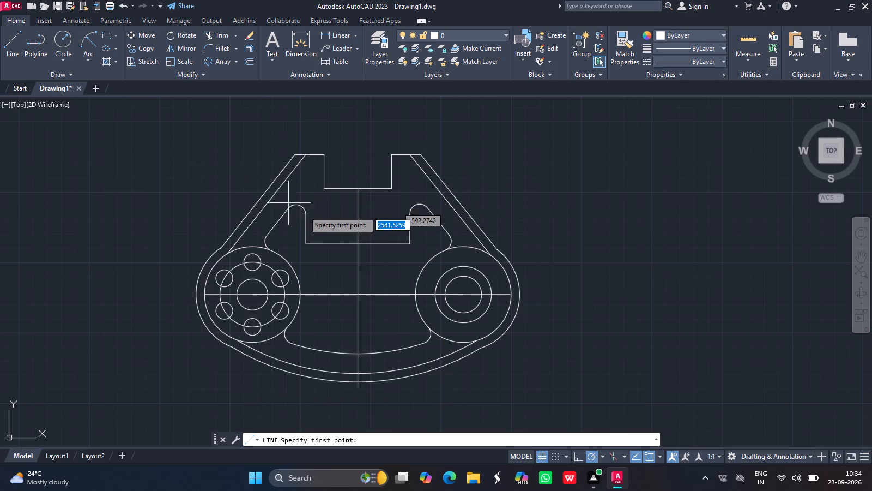
left_click_drag(307, 217, 307, 156)
left_click(307, 156)
key("Return")
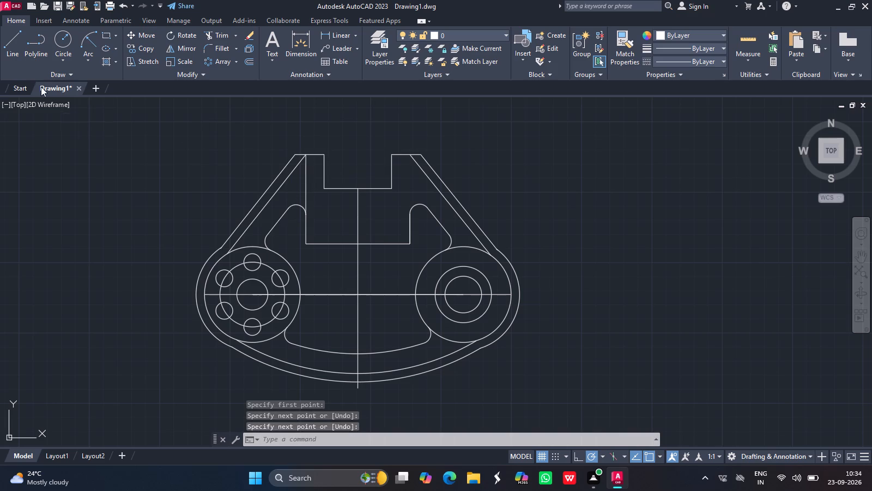
Draw a vertical line from the right pocket fillet's inner end up to the top edge, where the inner slanted line ends.
left_click(17, 50)
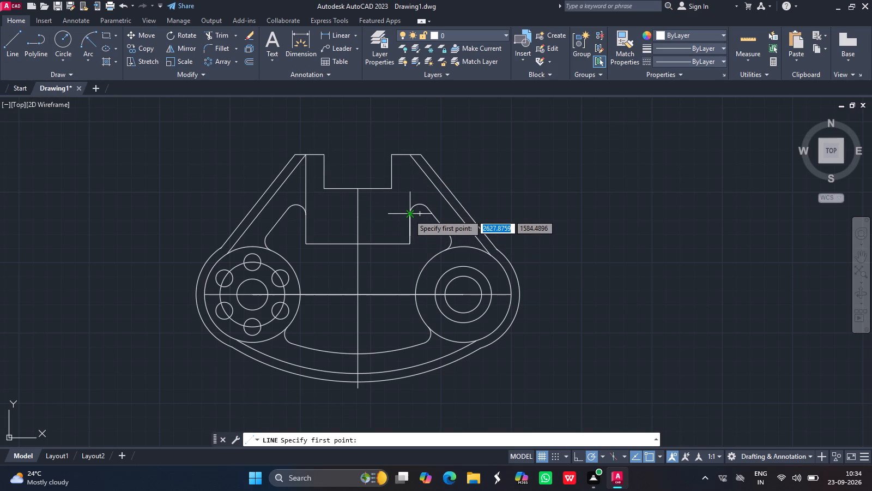
left_click(9, 40)
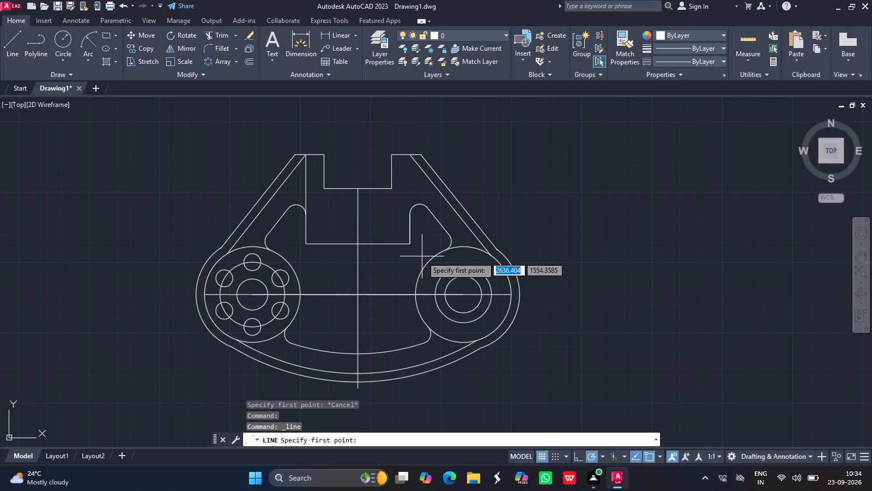
left_click(411, 215)
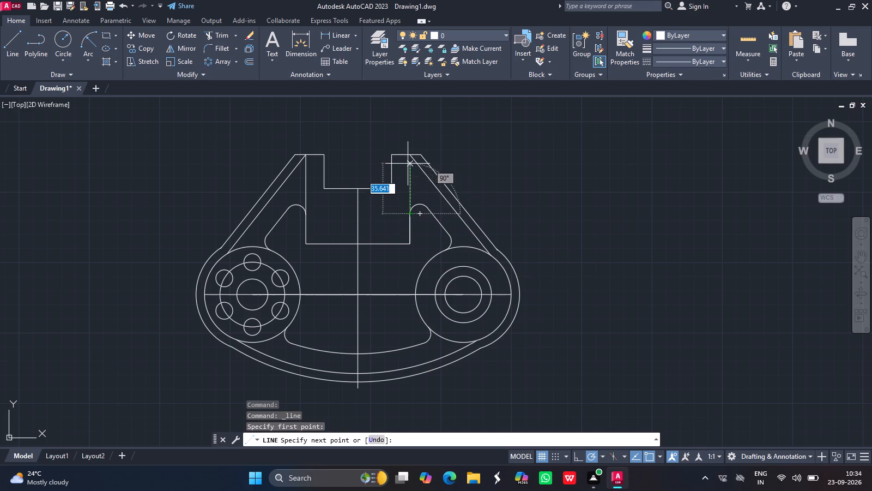
left_click(408, 155)
key("Return")
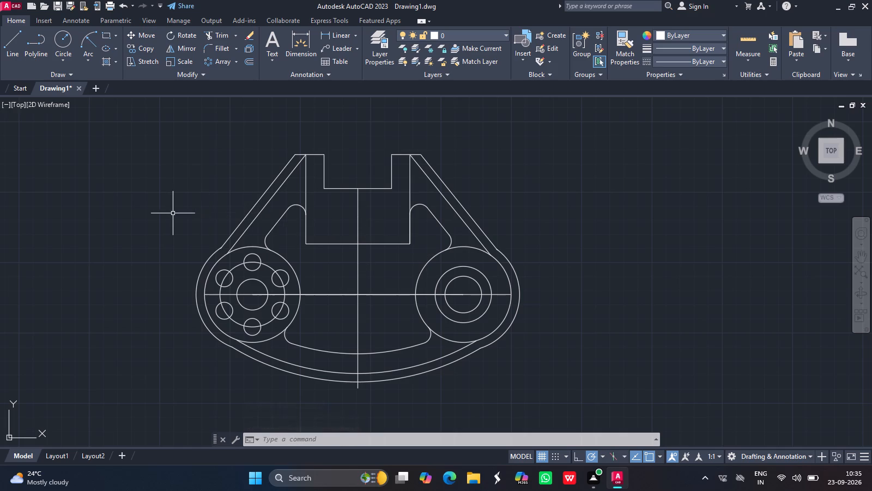
Fillet the lower left corner of the rectangular outline below the notch with radius 17 in Trim mode.
left_click(219, 53)
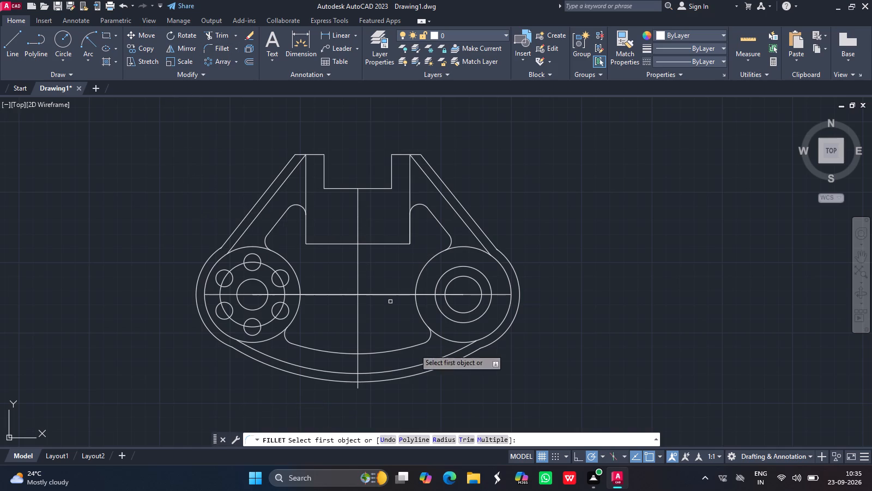
left_click(467, 438)
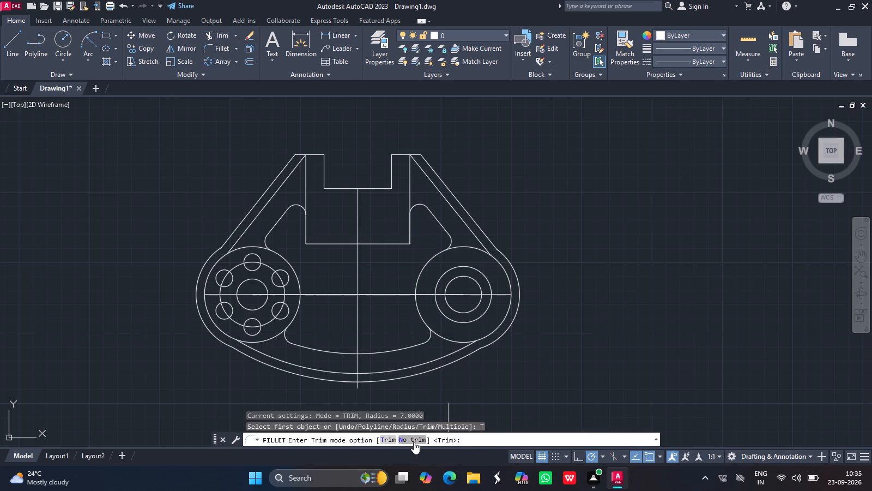
left_click(389, 438)
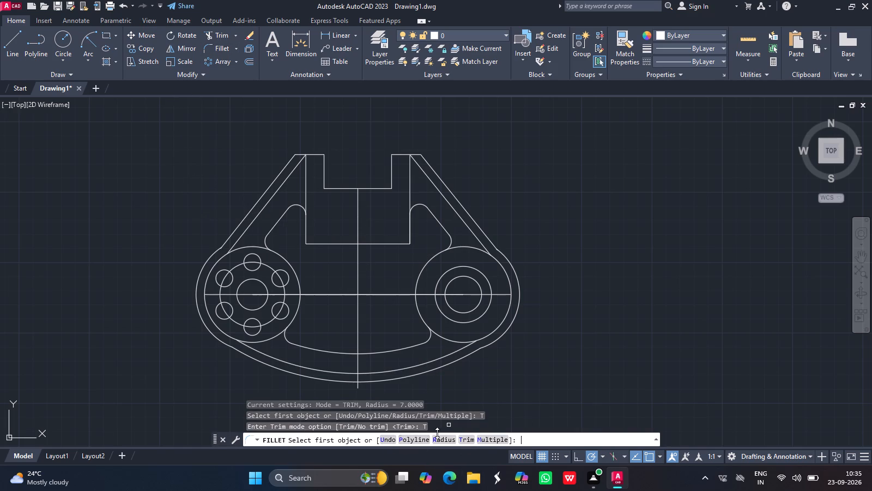
left_click(445, 438)
key("1")
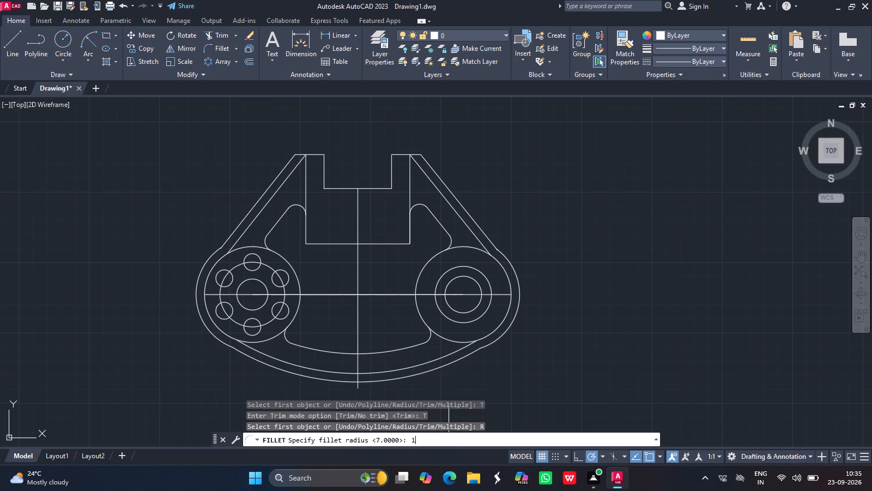
key("7")
key("Return")
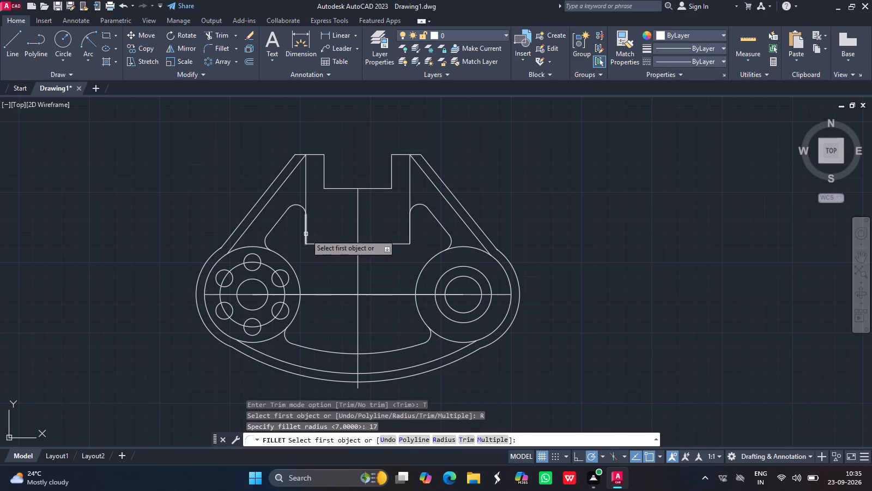
left_click_drag(306, 234, 325, 243)
left_click(325, 243)
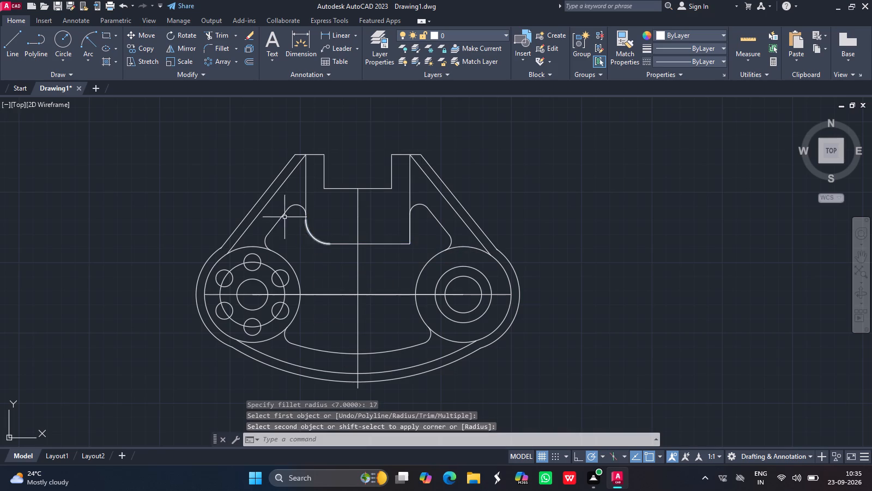
Fillet the lower right corner of the rectangular outline below the notch with radius 17.
left_click(219, 47)
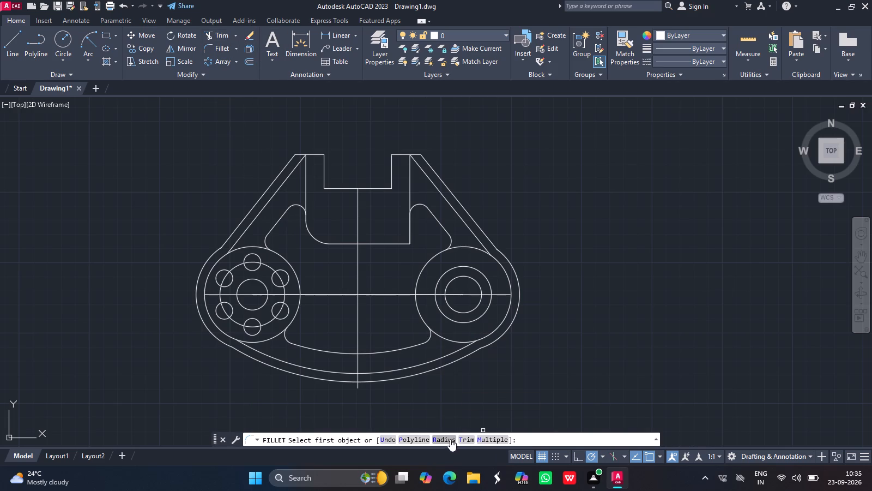
left_click(450, 440)
type("17")
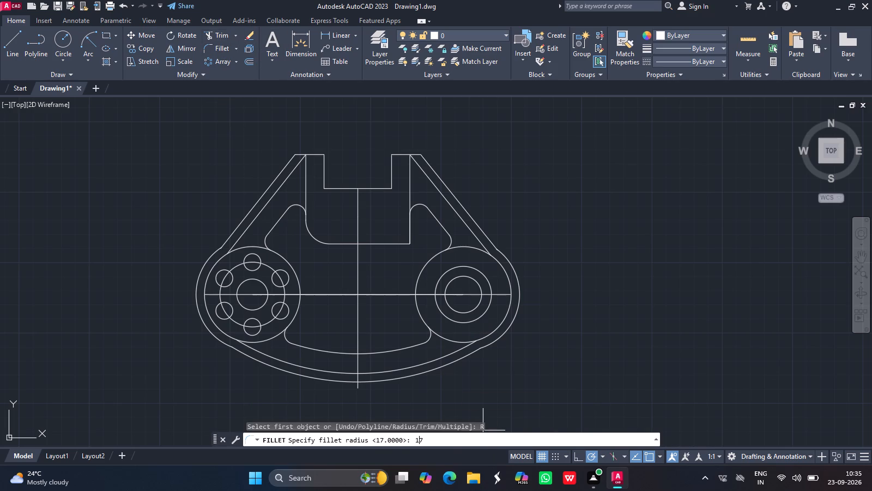
key("Return")
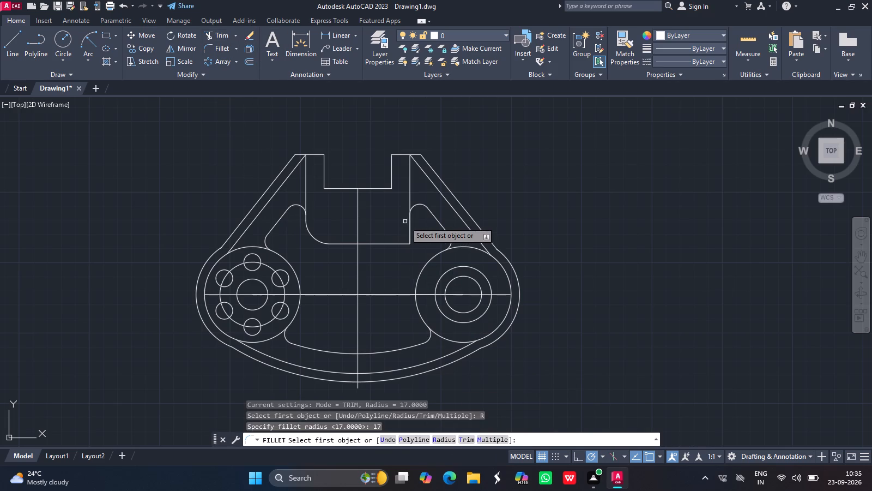
left_click_drag(409, 227, 396, 244)
left_click(396, 244)
key("Return")
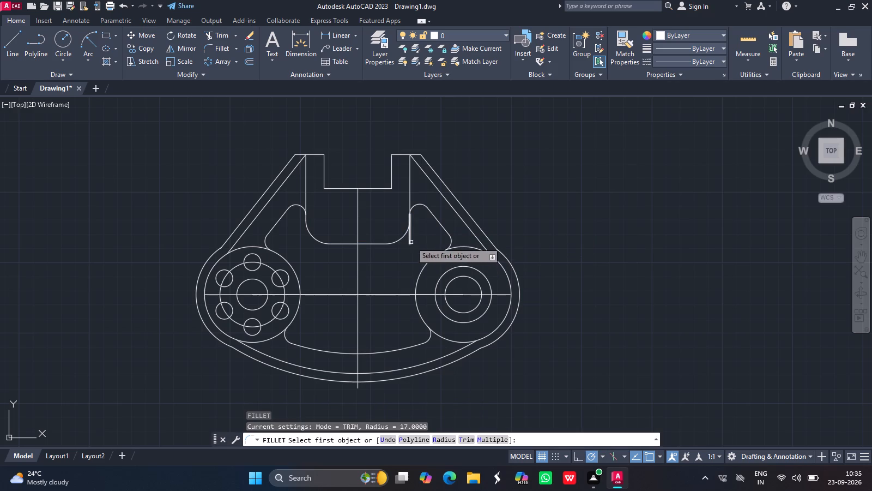
Trim the leftover vertical segment below the right radius 17 fillet.
left_click(209, 31)
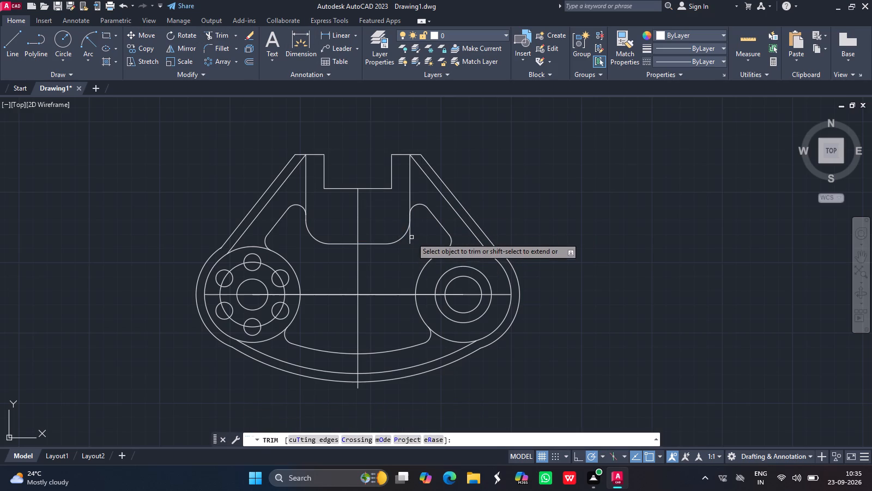
left_click(409, 235)
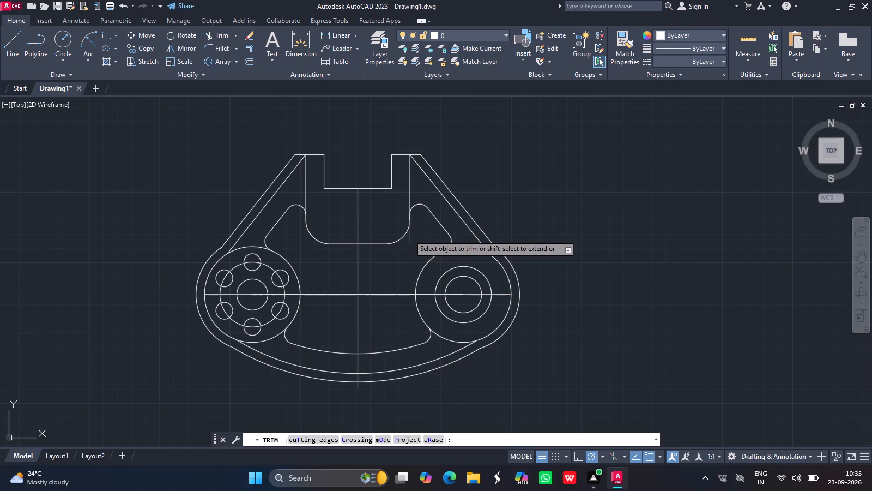
key("Return")
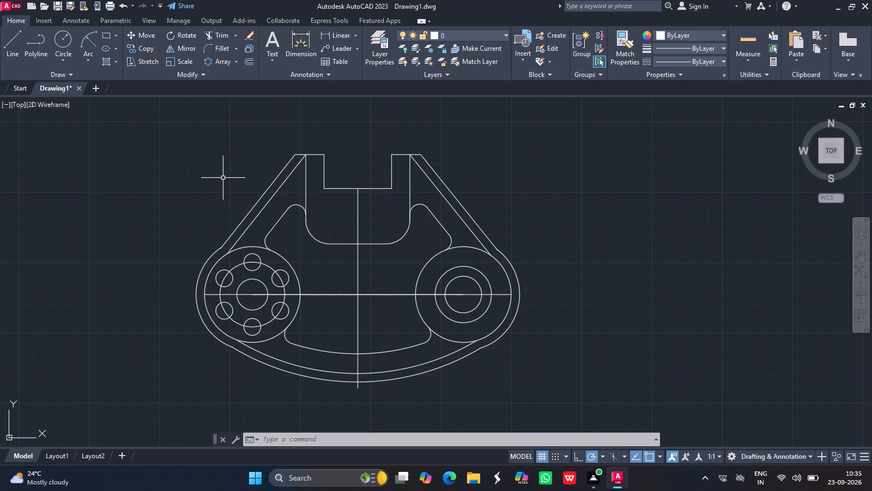
Fillet the upper notch's bottom left corner with radius 6.
left_click(221, 49)
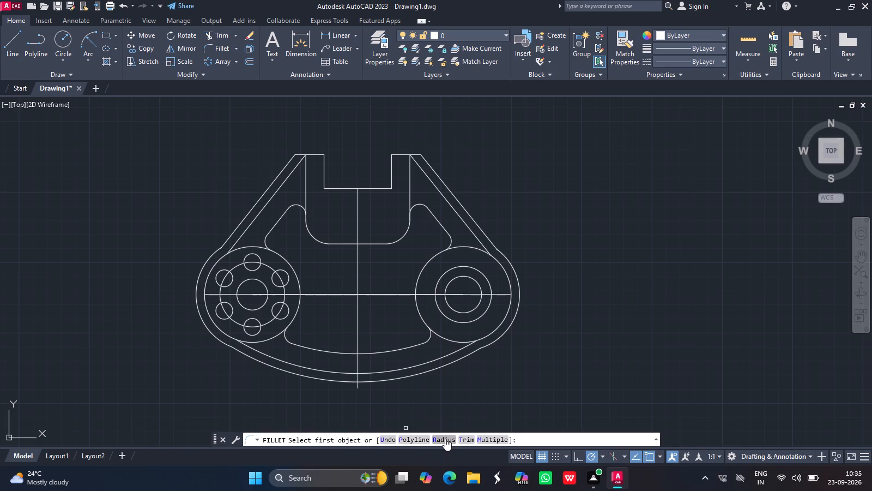
left_click(445, 439)
key("6")
key("Return")
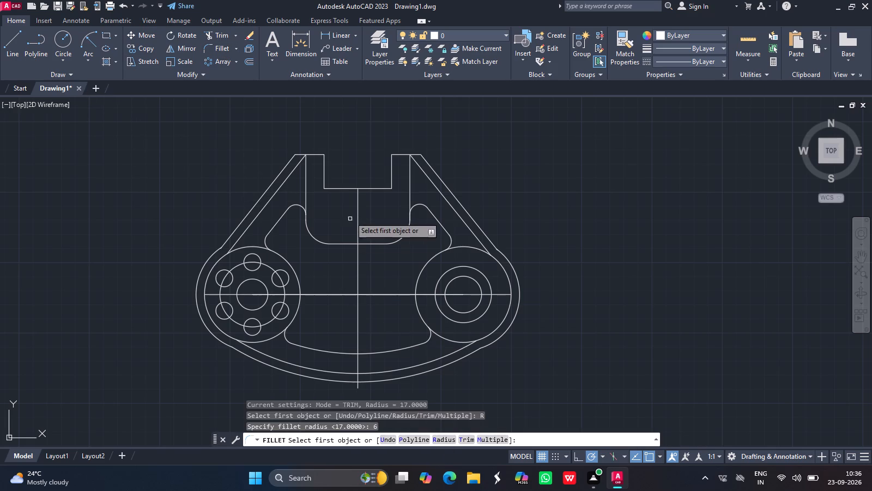
left_click_drag(324, 176, 337, 189)
left_click(337, 189)
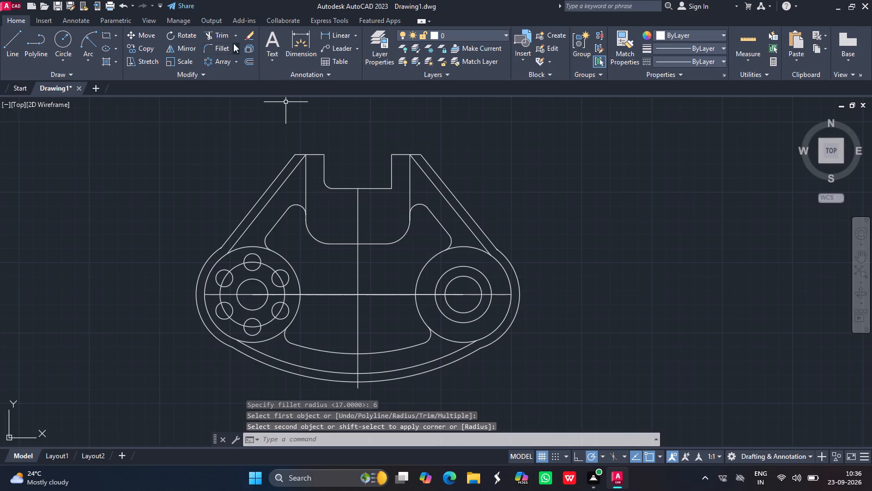
Fillet the upper notch's bottom right corner with radius 6.
left_click(217, 47)
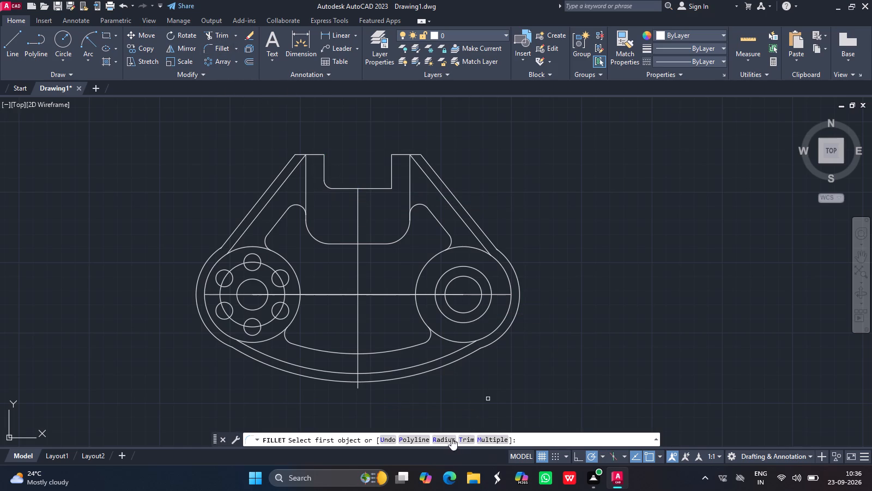
left_click(451, 438)
key("6")
key("Return")
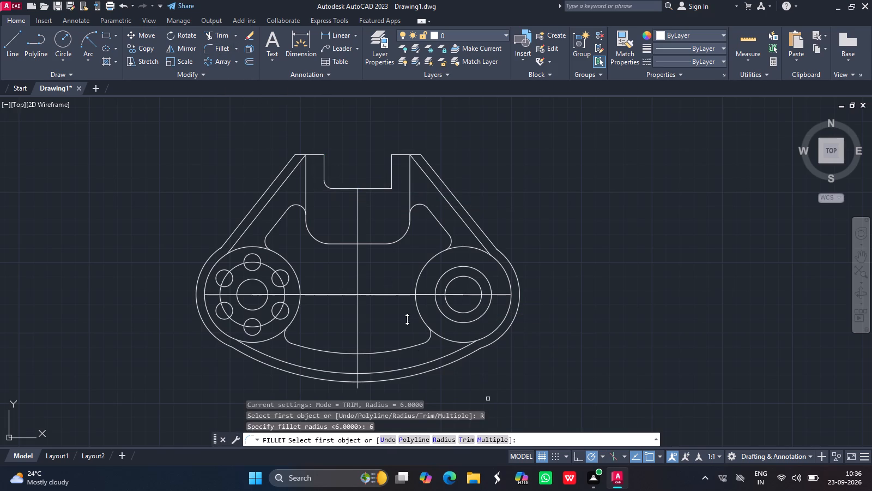
left_click(444, 440)
key("6")
key("Return")
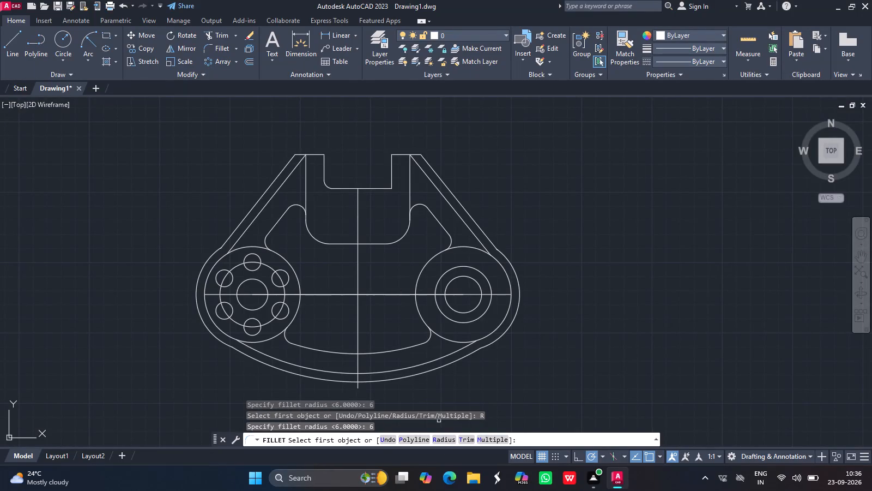
left_click_drag(391, 175, 384, 182)
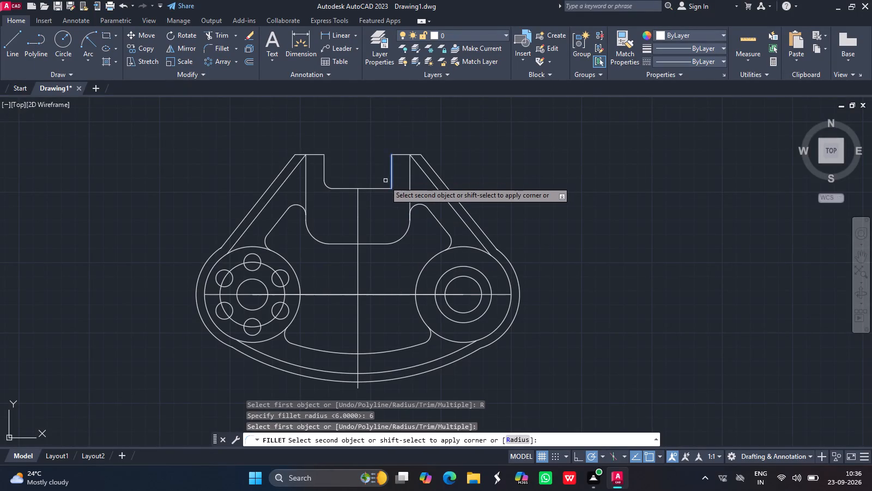
left_click_drag(384, 182, 377, 188)
left_click(377, 188)
key("Return")
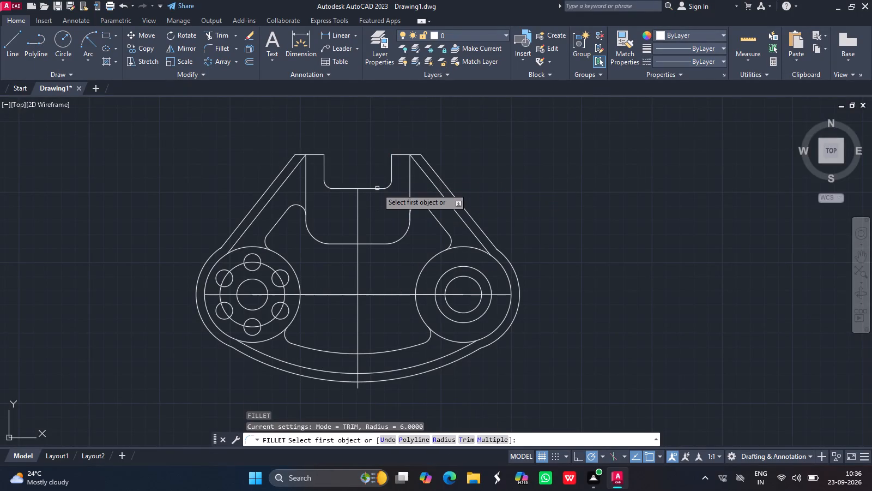
key("Return")
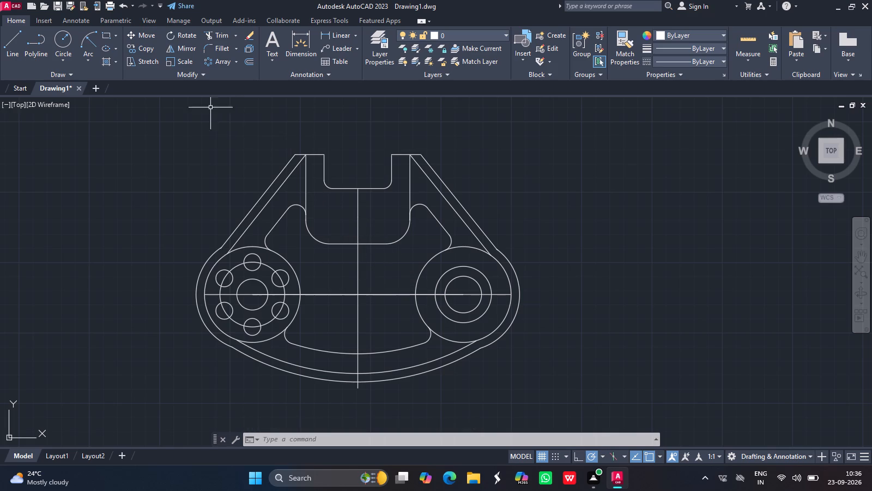
Draw two circles of radius 10, centred on the centre points of the left and right radius 17 fillets.
left_click(63, 37)
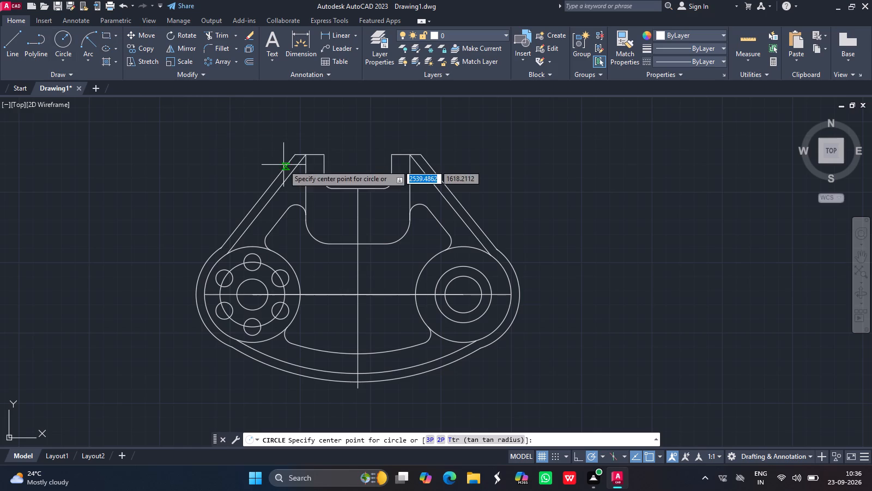
left_click_drag(332, 221, 321, 204)
type("10")
key("Return")
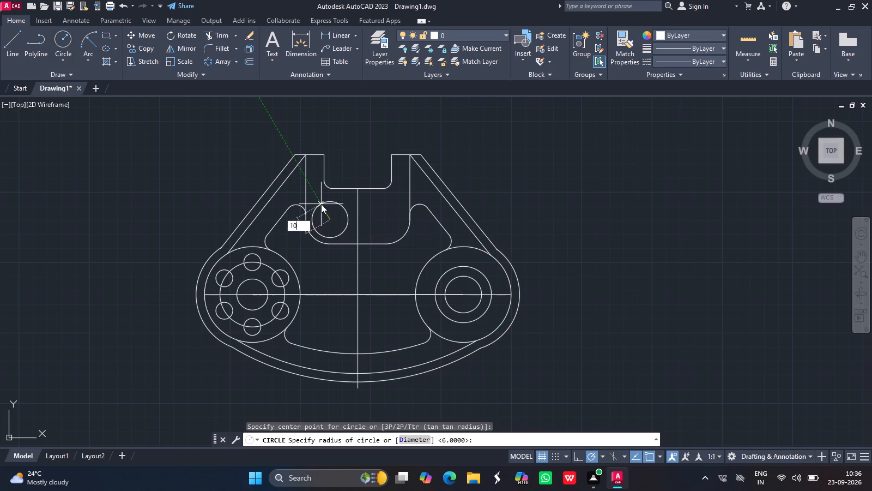
left_click(68, 43)
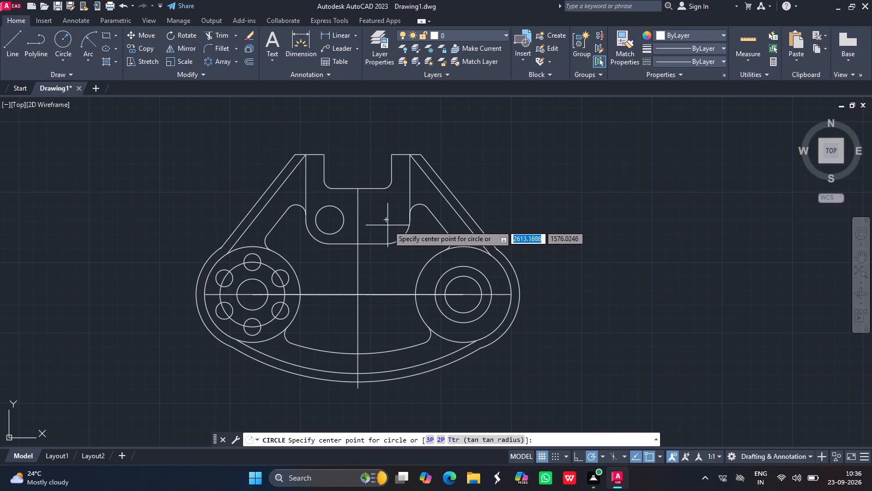
left_click_drag(385, 223, 376, 212)
type("10")
key("Return")
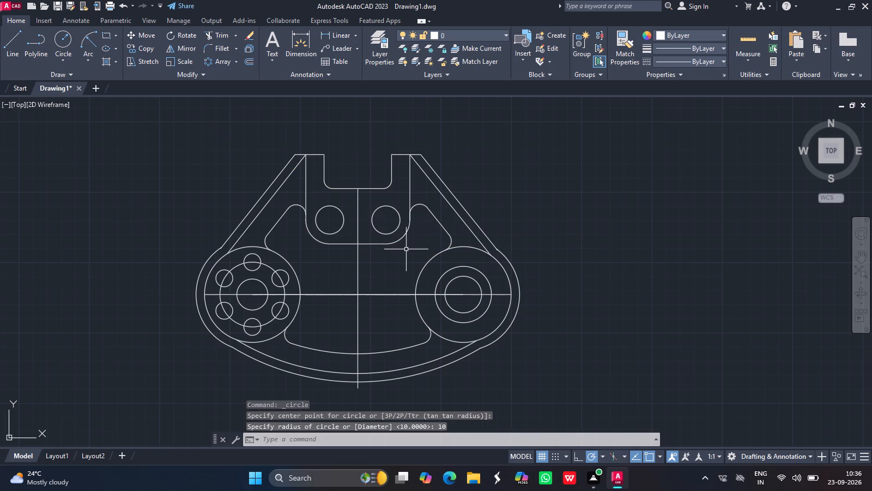
Draw a 67-unit horizontal line from the left radius 17 fillet's upper end through both radius 10 circles to the right circle's outer edge.
left_click(9, 44)
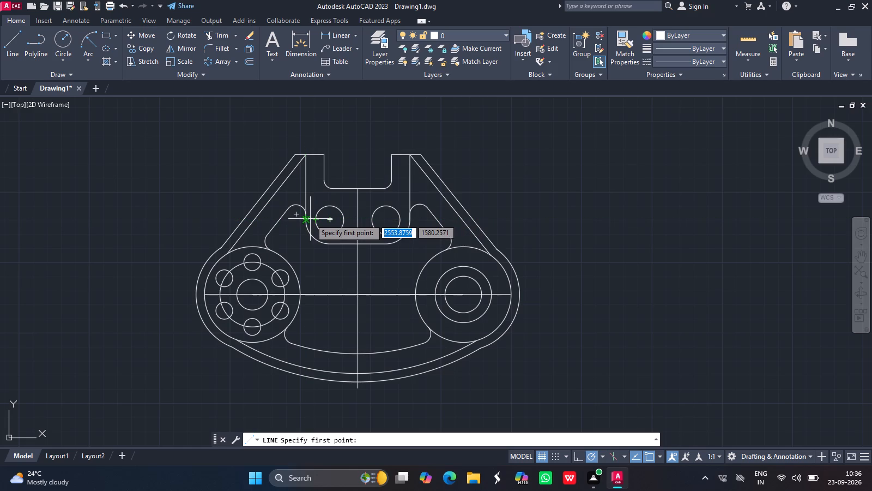
left_click_drag(310, 219, 371, 217)
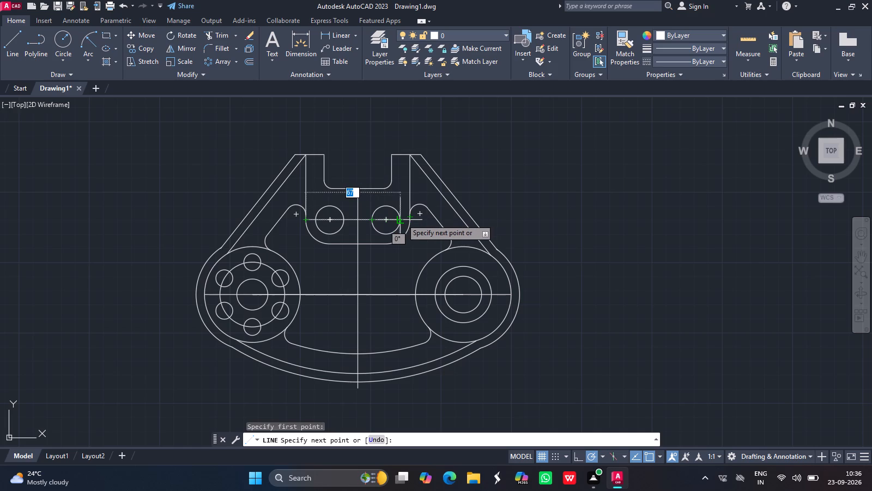
left_click(404, 219)
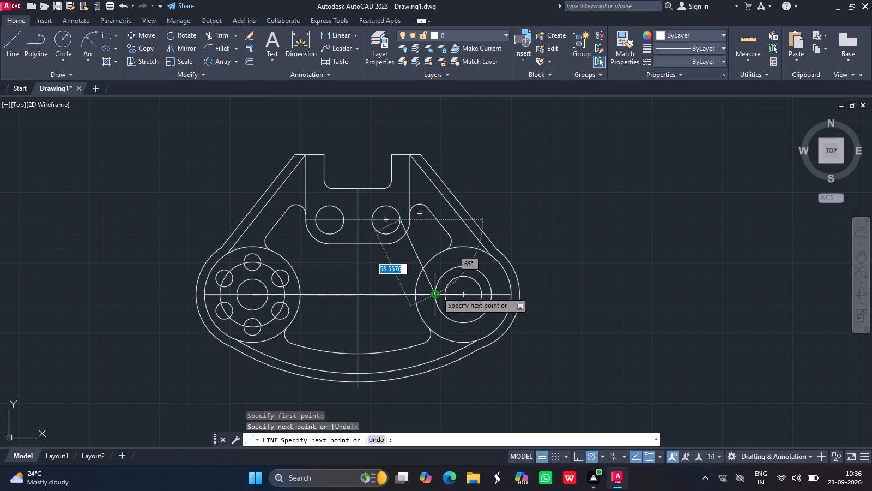
key("Return")
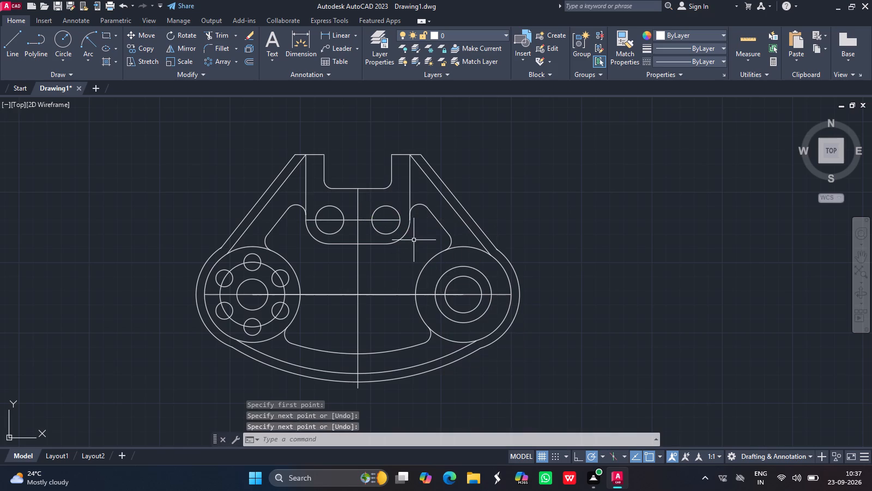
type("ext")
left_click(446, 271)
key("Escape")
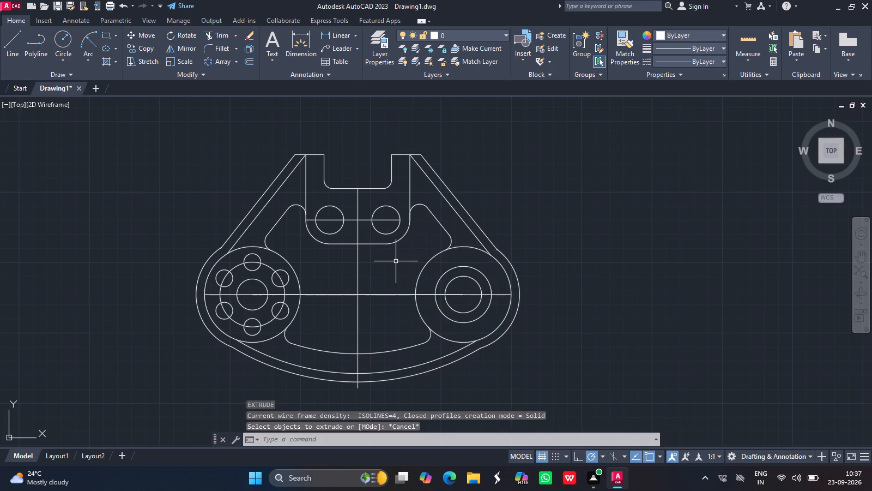
Extend the horizontal line through the two radius 10 circles to the central section's right vertical edge.
type("ext")
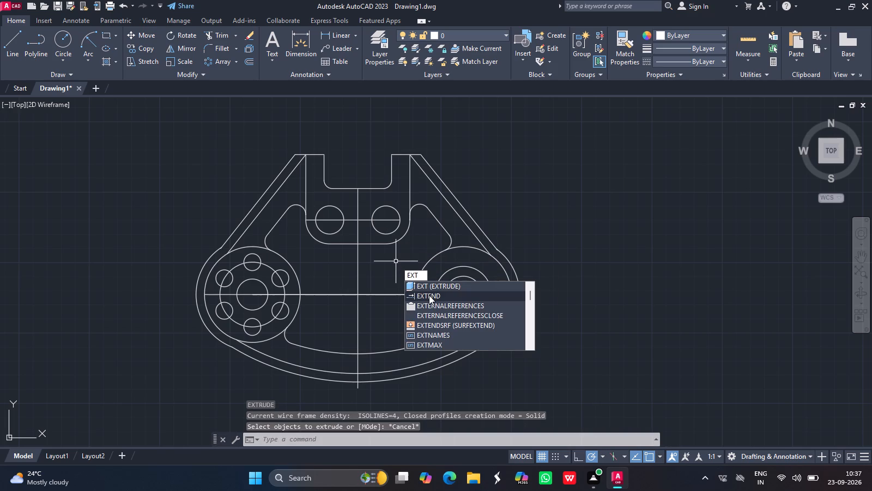
left_click(429, 295)
left_click(387, 220)
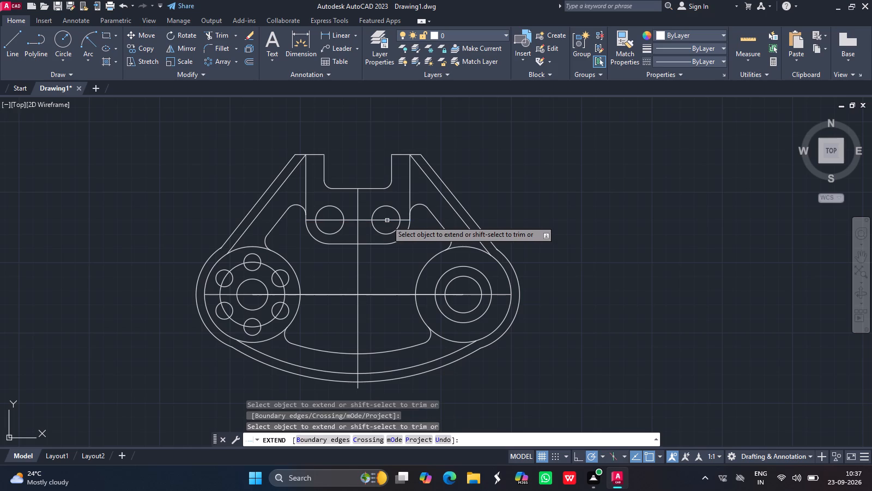
key("Return")
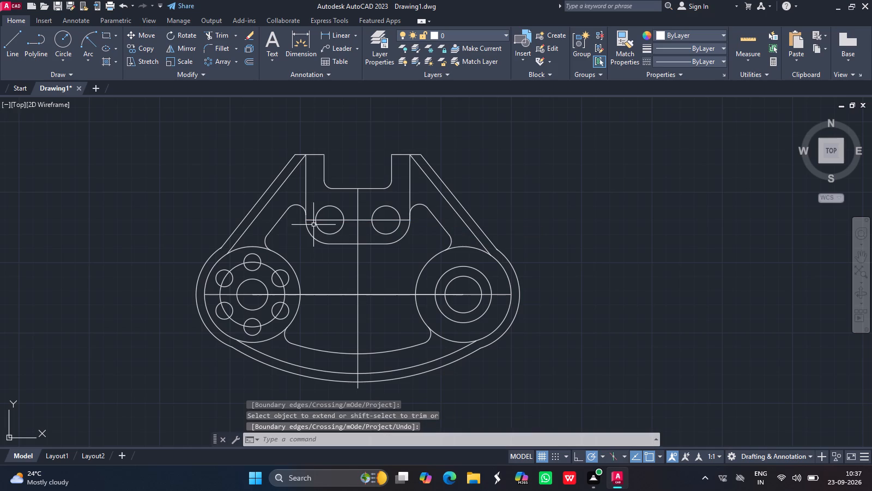
Draw a vertical centre line through the left radius 10 circle, from above the circle to the central section's bottom edge.
left_click(13, 45)
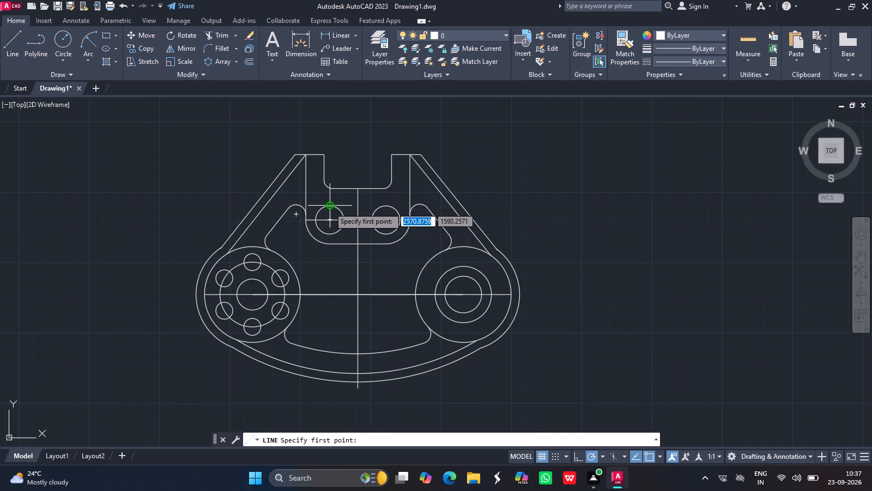
left_click_drag(329, 197, 330, 209)
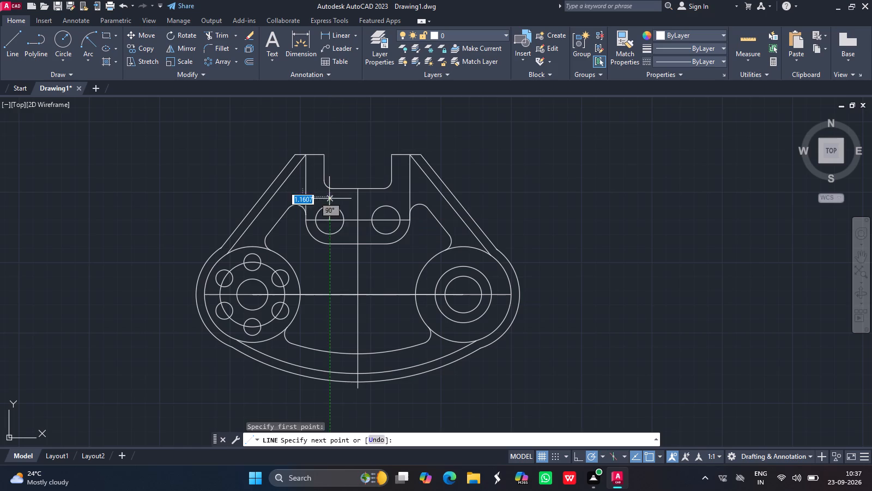
left_click_drag(330, 209, 331, 231)
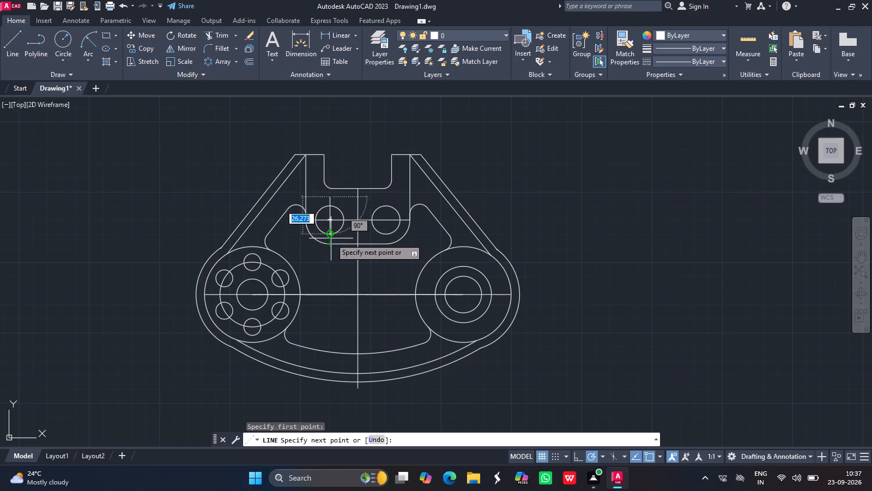
left_click(331, 239)
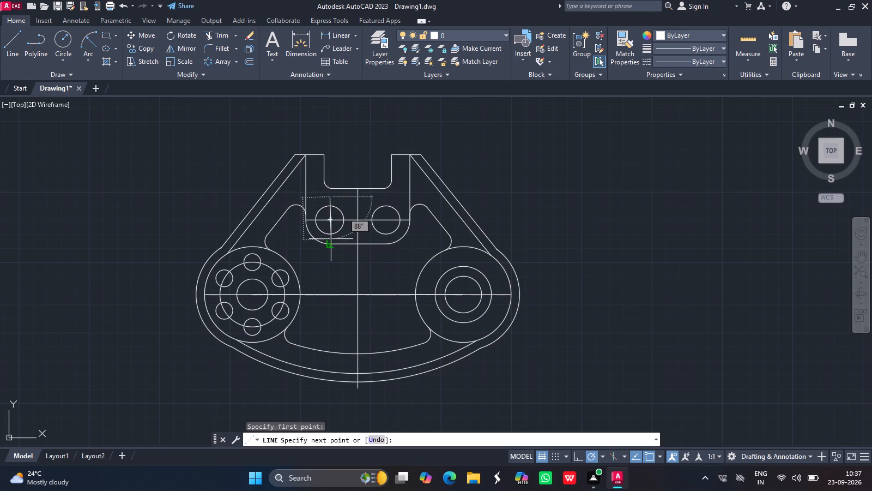
key("Return")
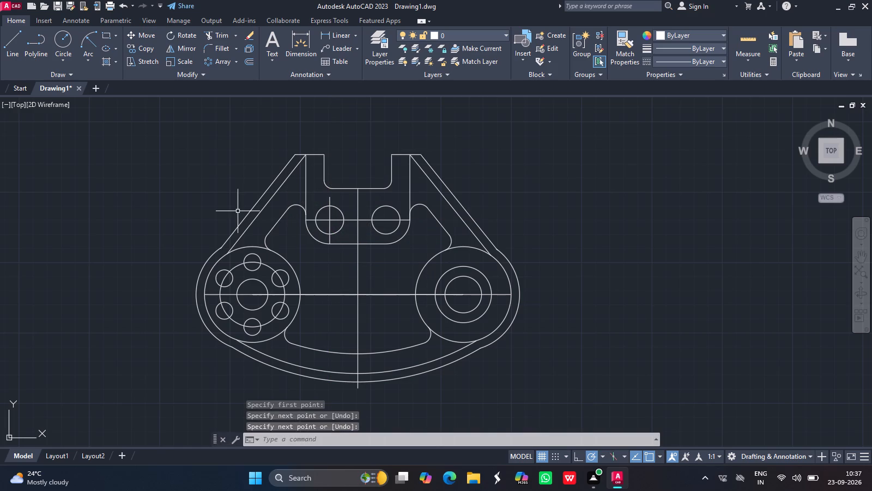
Draw a vertical centre line through the right radius 10 circle, from above the circle to the central section's bottom edge.
left_click(15, 39)
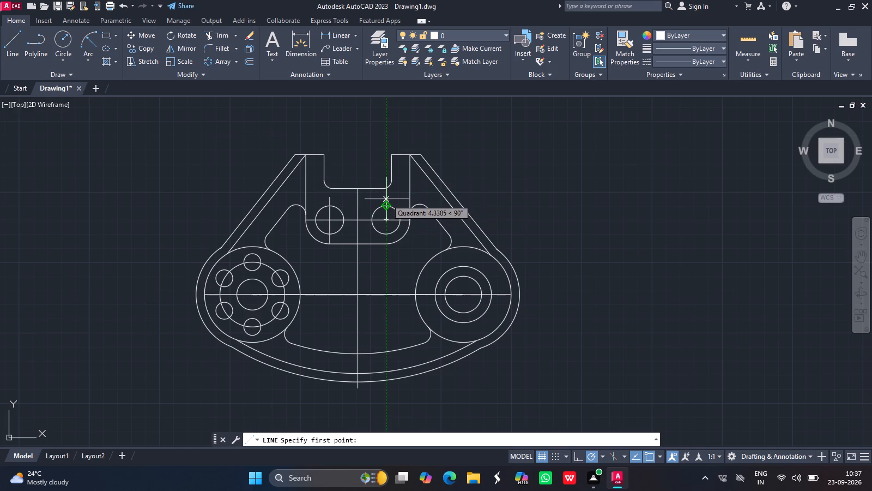
left_click_drag(386, 197, 390, 226)
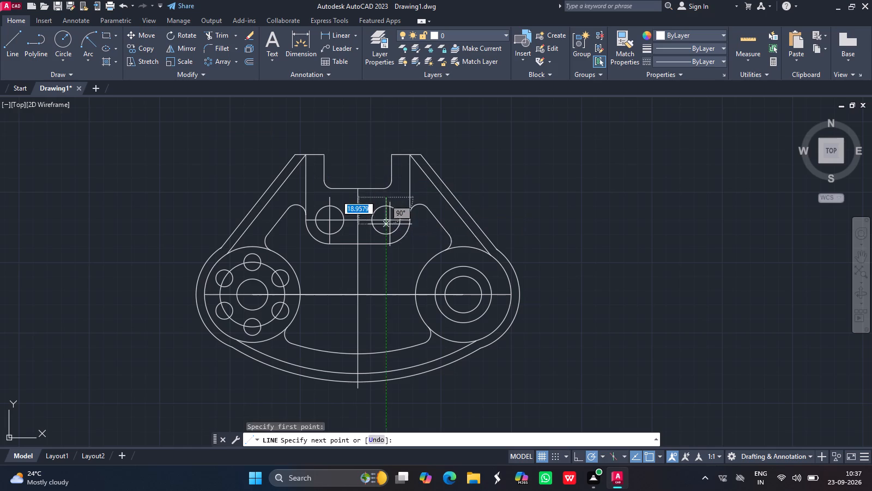
left_click_drag(390, 226, 388, 261)
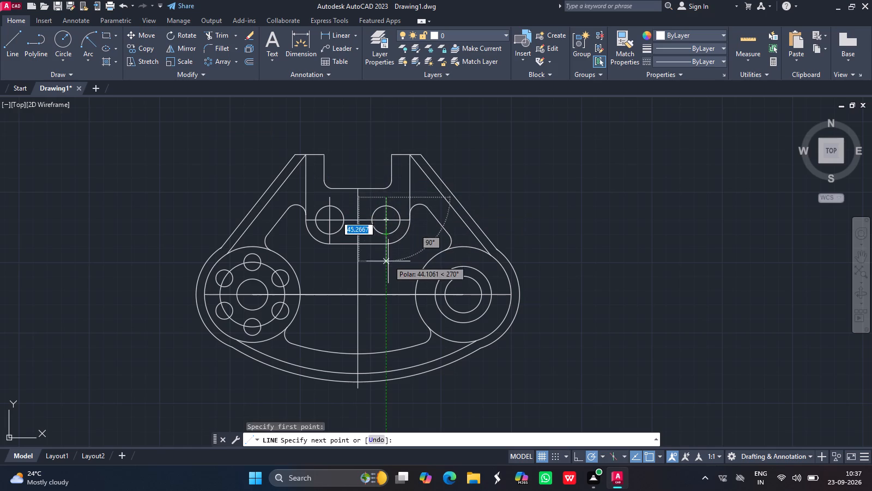
left_click_drag(388, 261, 387, 242)
left_click(387, 242)
key("Return")
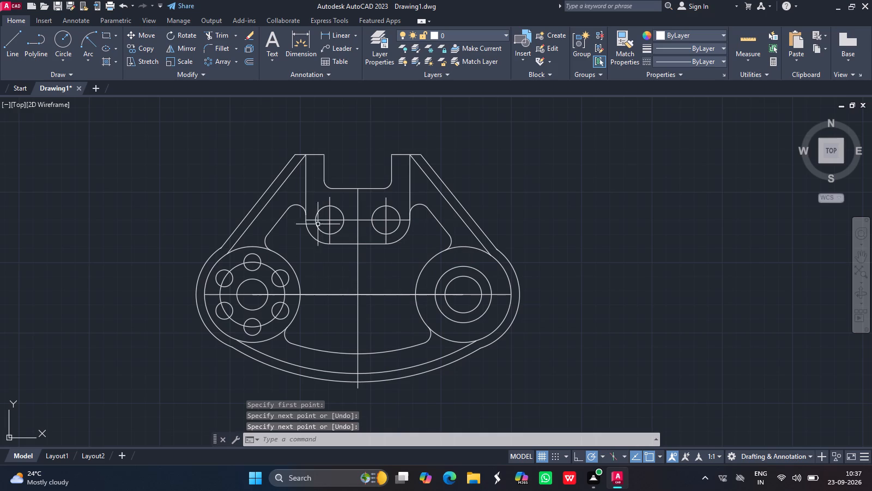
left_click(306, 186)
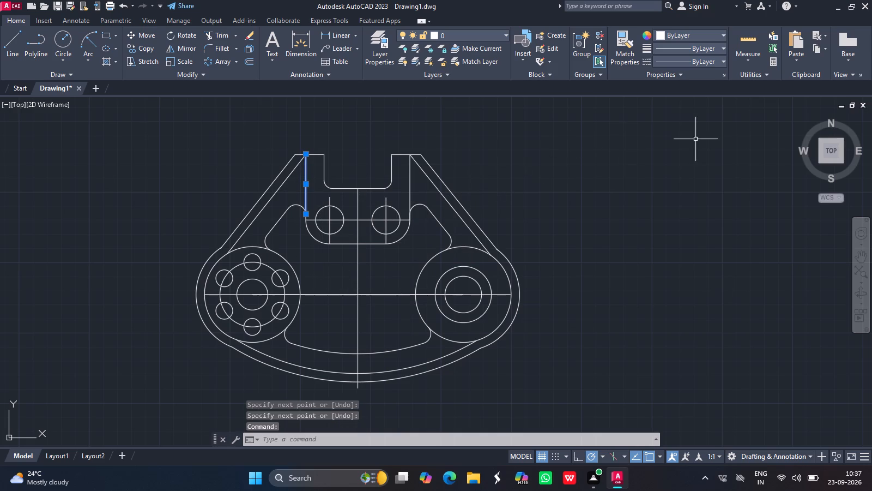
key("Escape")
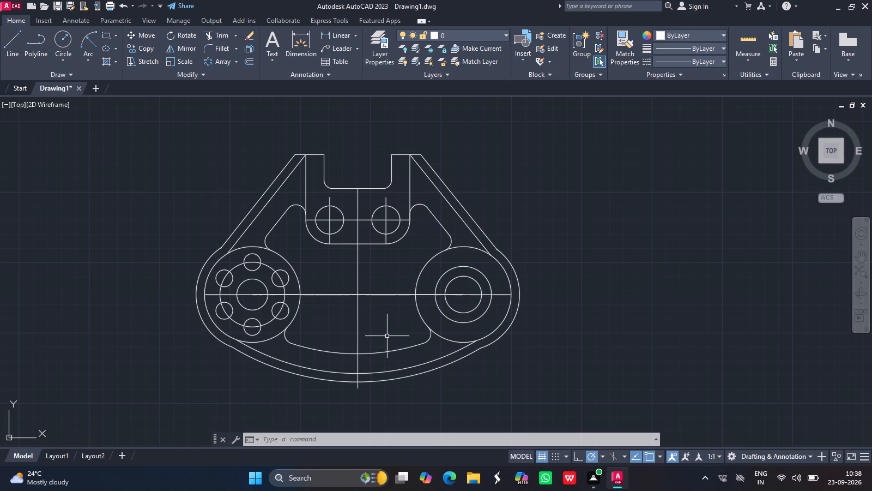
Set polar tracking to 45° increments and draw a 45° line from the right concentric circles' centre up and outward past the outer profile.
left_click(604, 457)
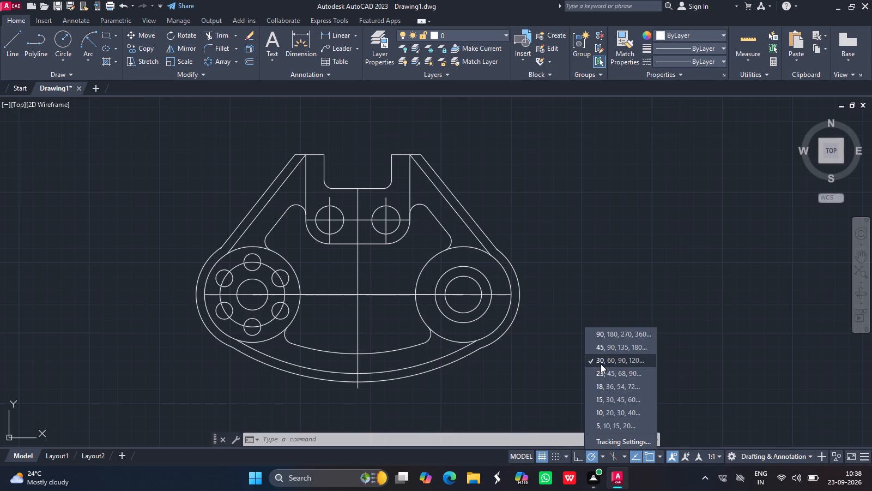
left_click(604, 344)
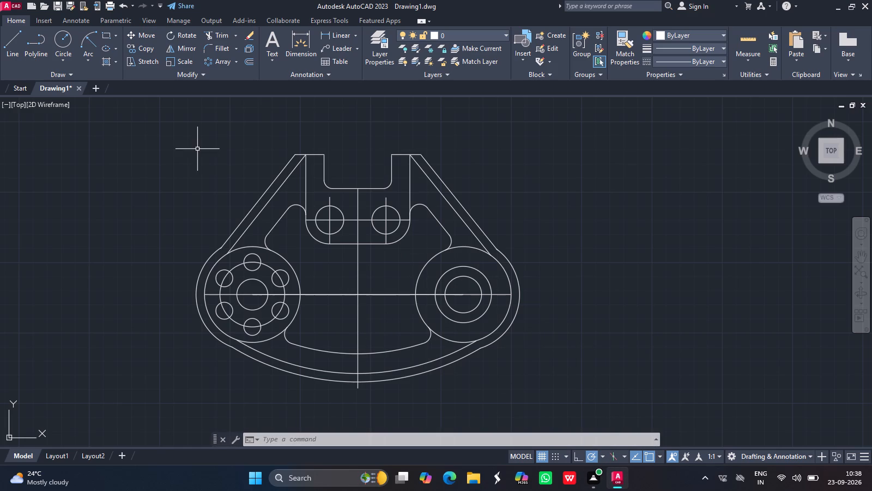
left_click(13, 46)
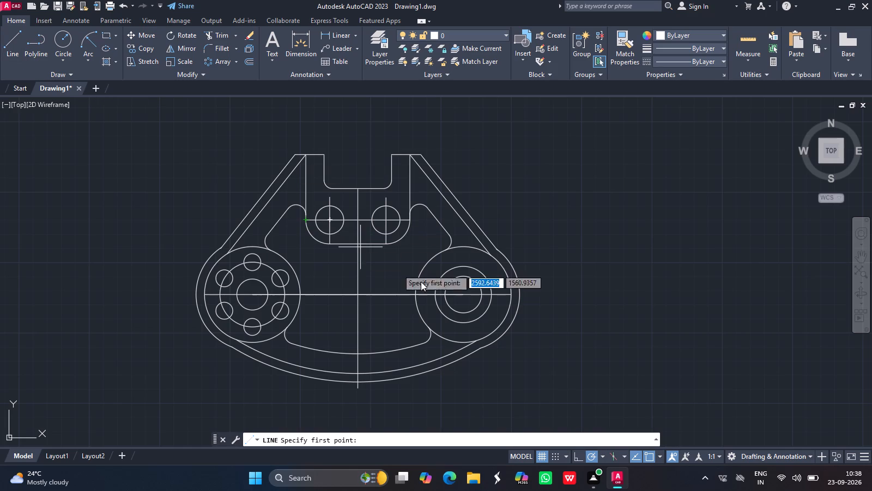
left_click_drag(462, 292, 519, 242)
left_click(519, 242)
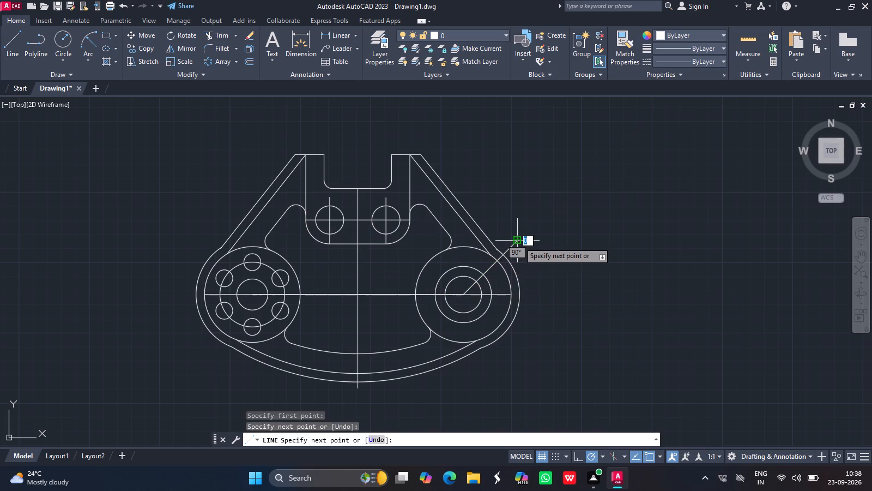
key("Return")
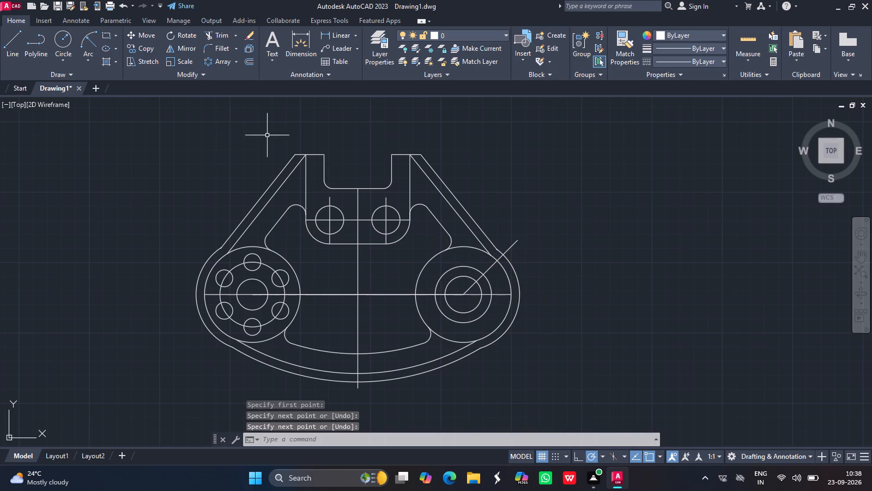
Draw a line about 106 units long from the right concentric circles' centre to the vertical centre line's upper end at the notch bottom.
left_click(18, 39)
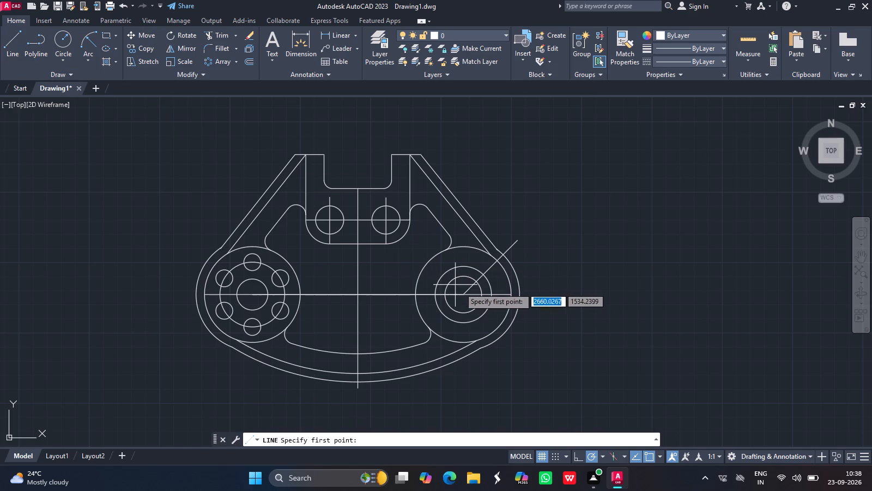
left_click_drag(463, 292, 411, 256)
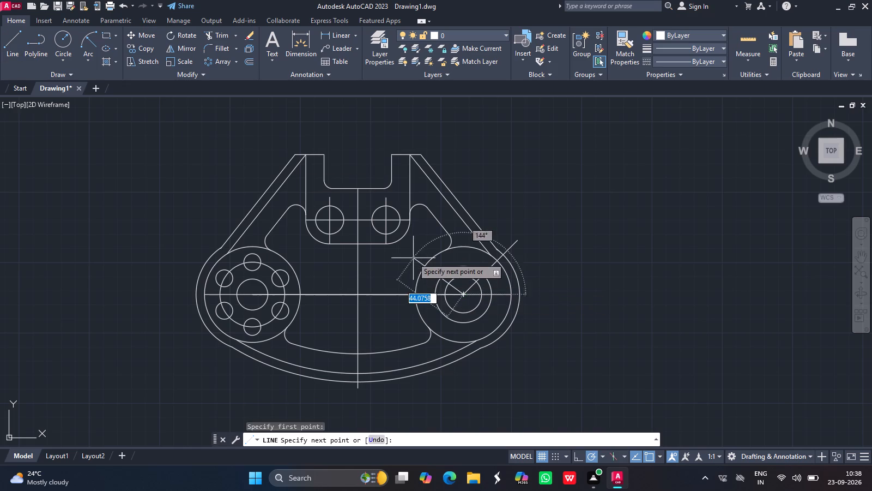
left_click_drag(411, 256, 365, 283)
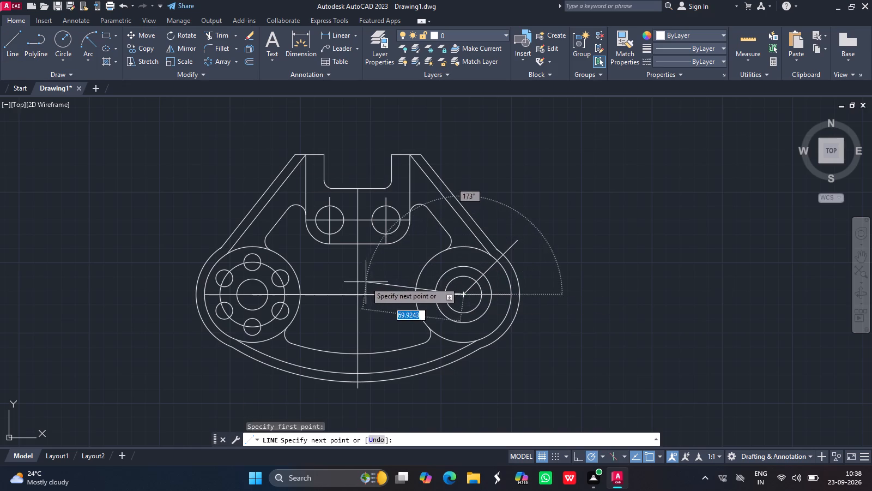
left_click_drag(365, 283, 390, 242)
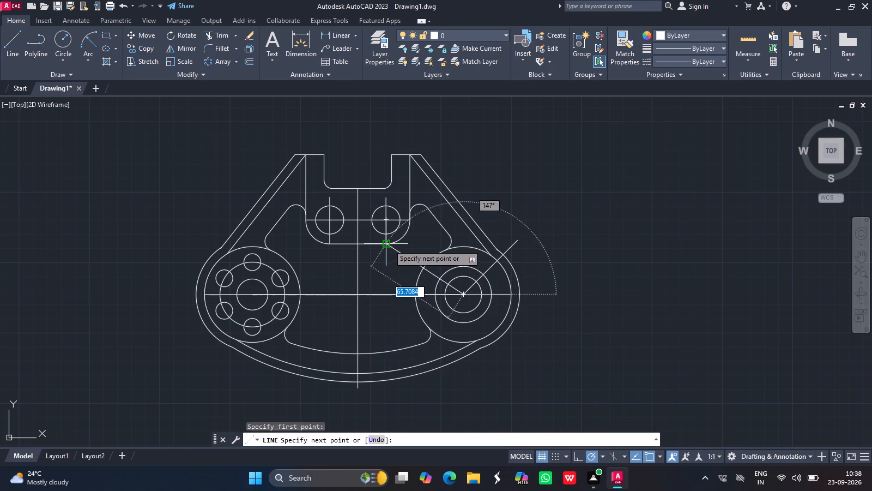
left_click_drag(390, 242, 388, 232)
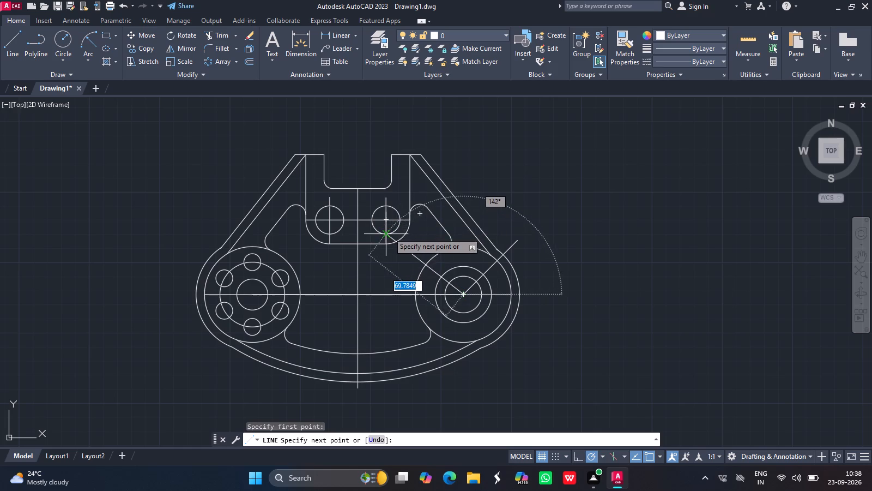
left_click_drag(388, 232, 378, 188)
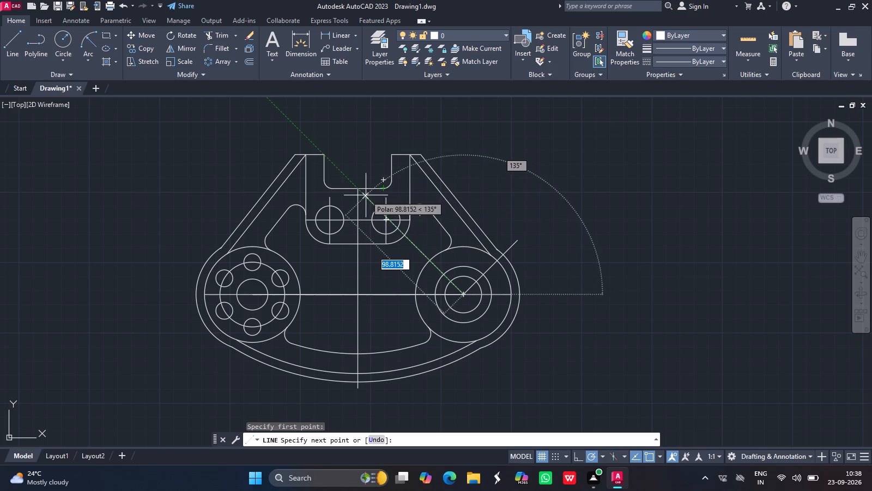
left_click(419, 252)
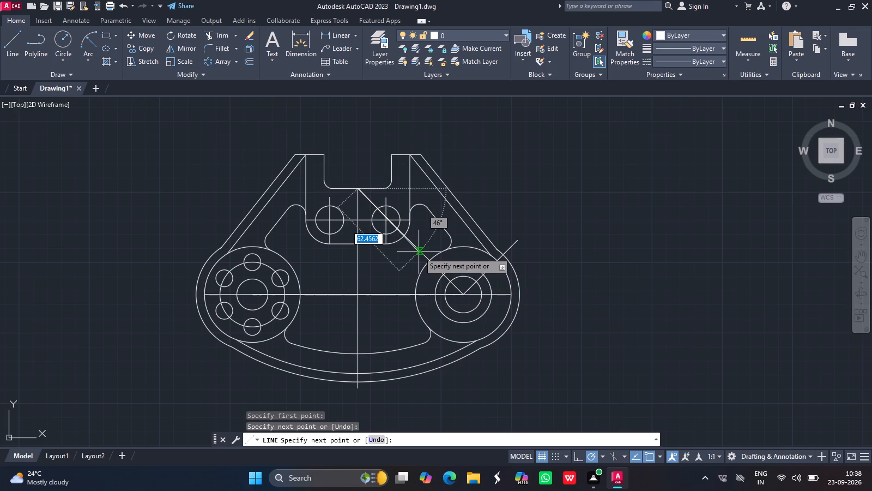
key("Return")
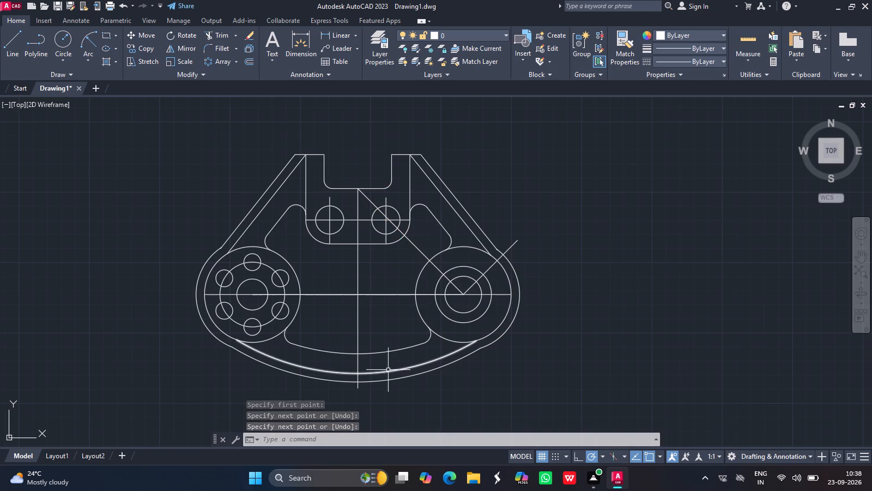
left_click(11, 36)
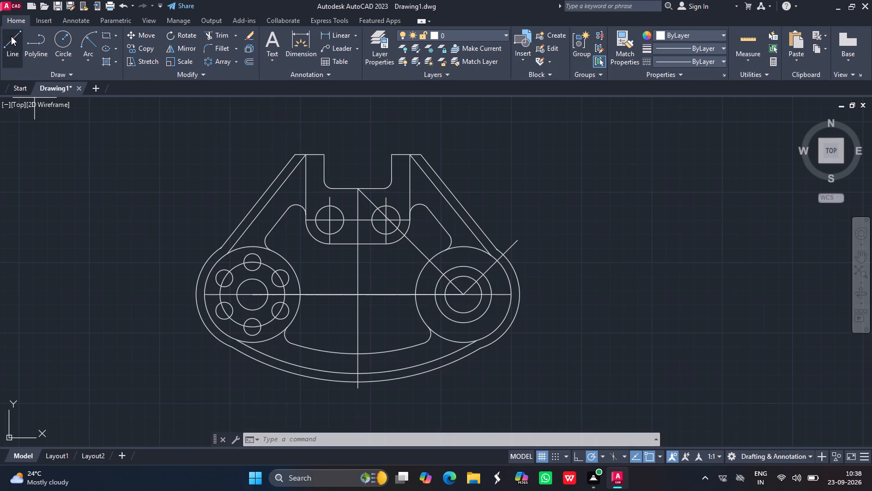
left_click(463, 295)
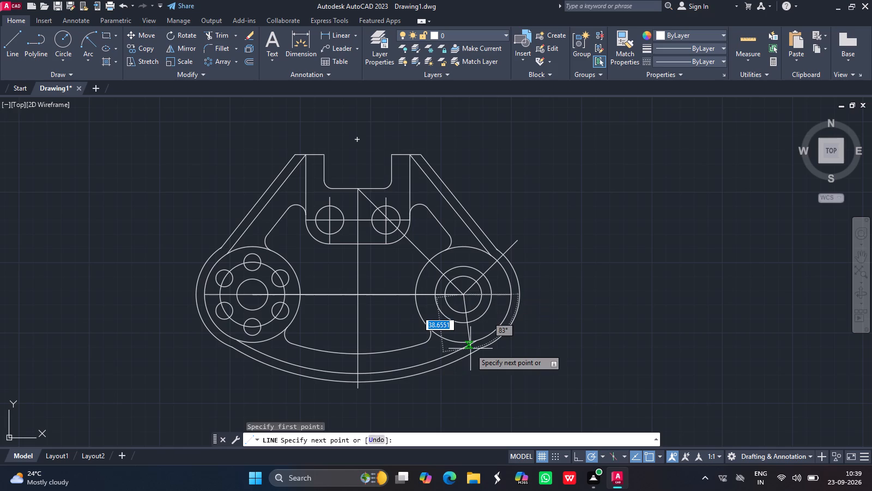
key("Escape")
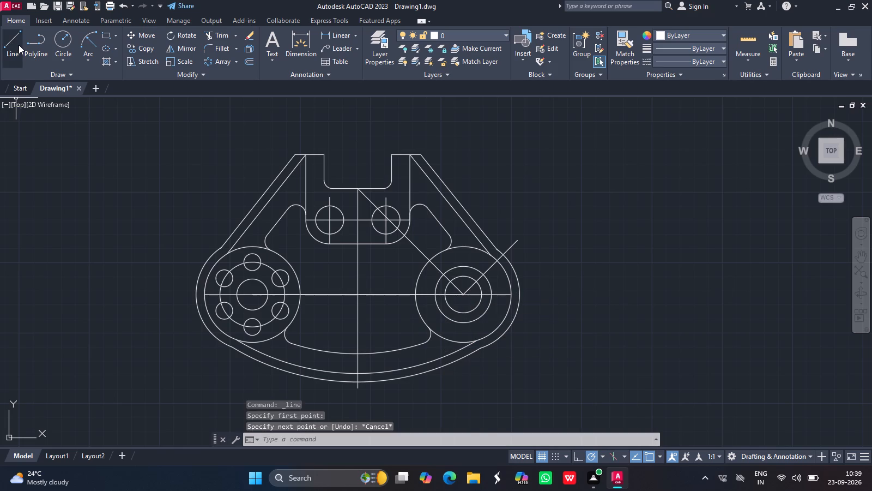
Draw a 45° line from the right concentric circles' centre down and inward to just past the largest circle.
left_click(19, 45)
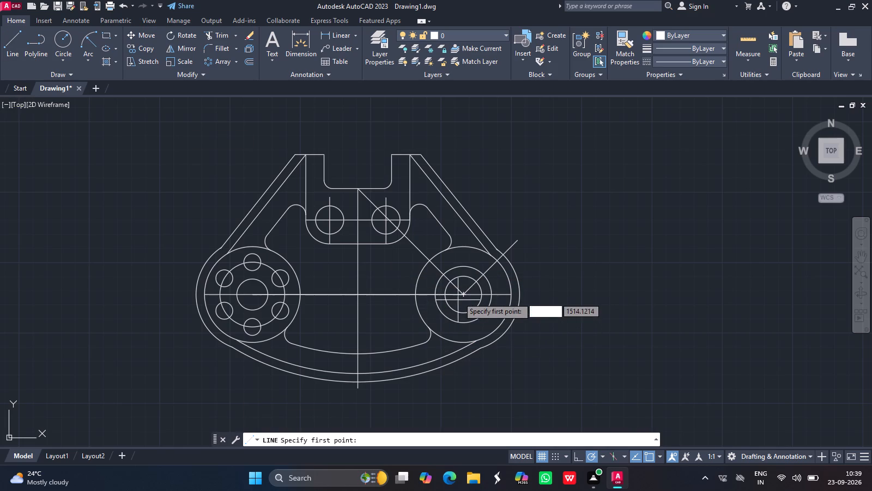
left_click_drag(464, 293, 419, 342)
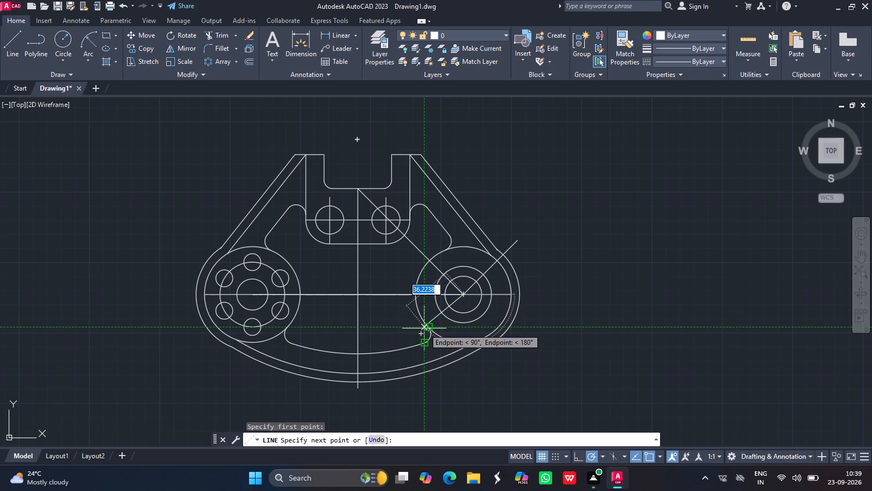
left_click(411, 341)
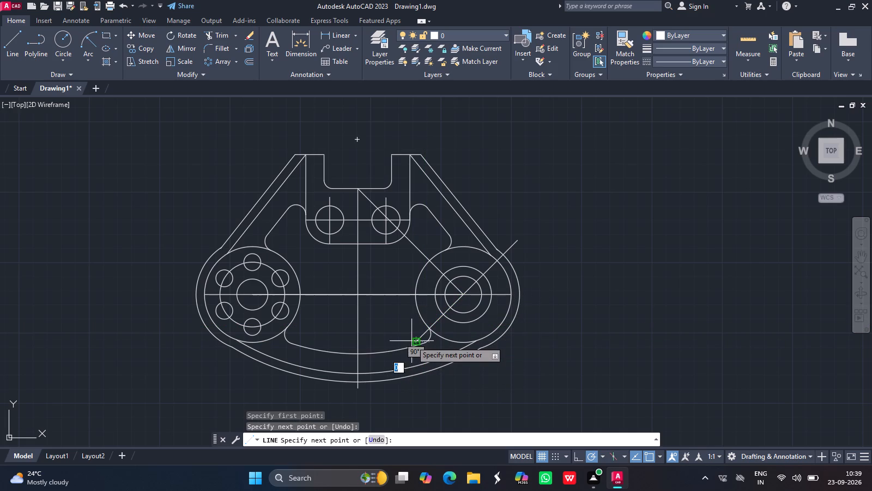
key("Return")
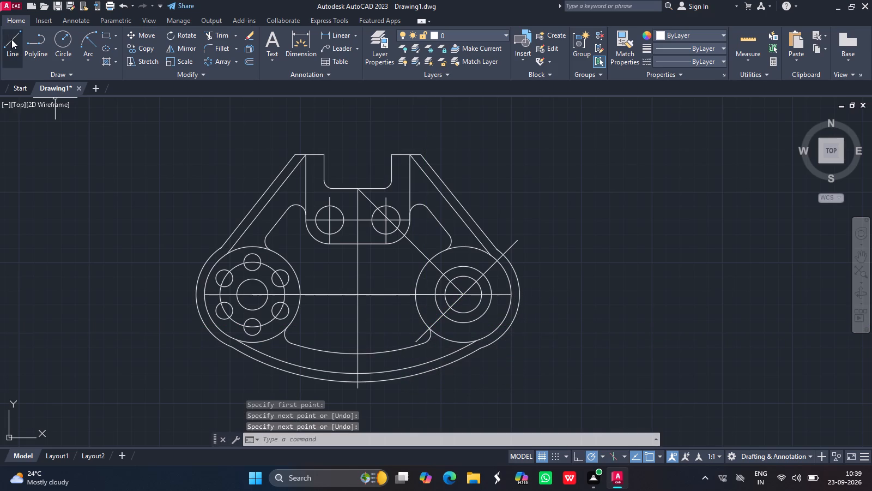
Draw a line about 53 units long at 315° from the right concentric circles' centre, down and outward past the outer profile.
left_click(11, 39)
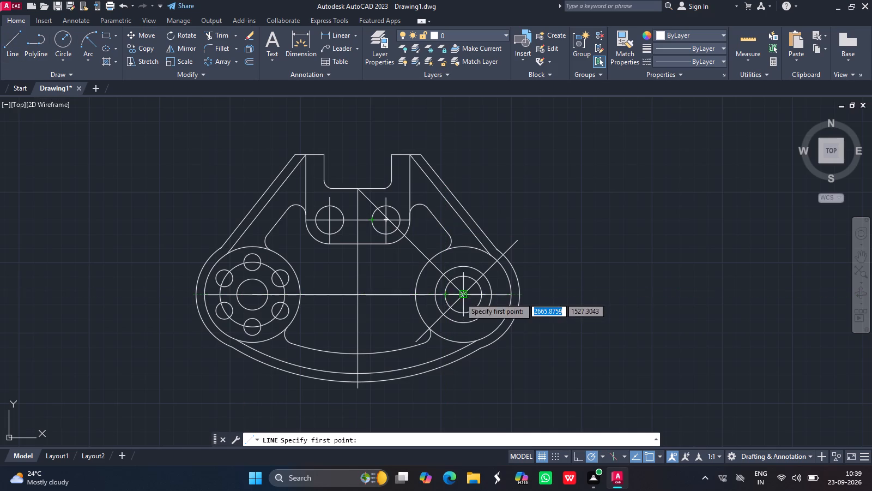
left_click_drag(464, 295, 464, 295)
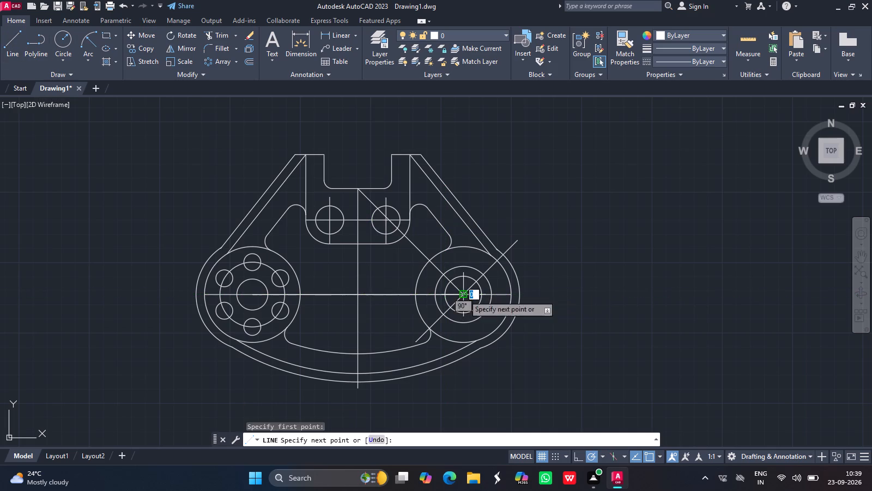
left_click_drag(464, 295, 501, 318)
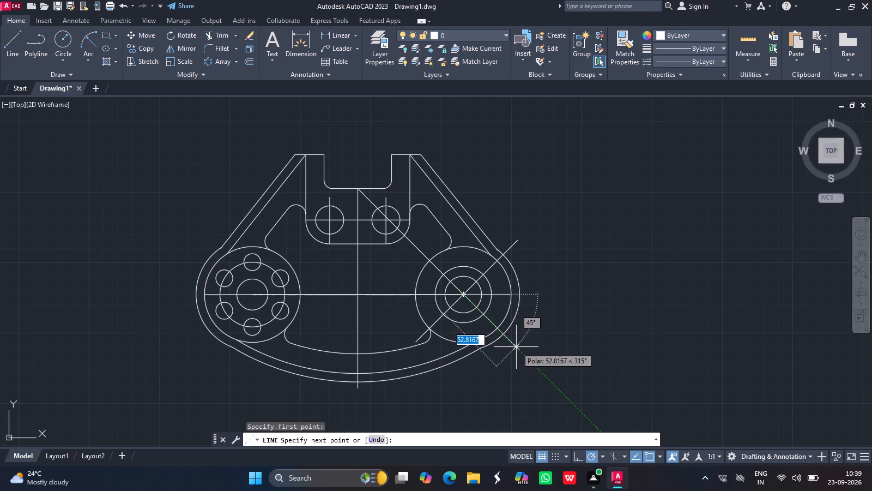
left_click(516, 347)
key("Return")
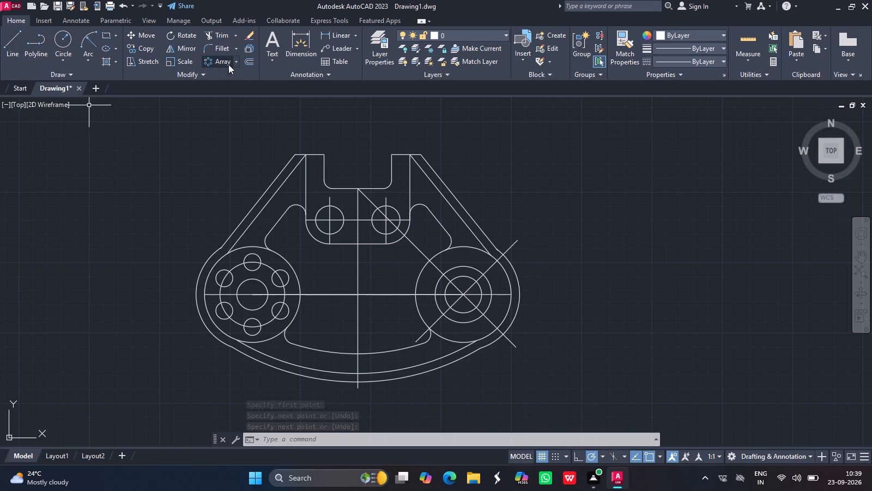
Offset the right circles' lower outward diagonal line by 4 units to both sides.
left_click(248, 58)
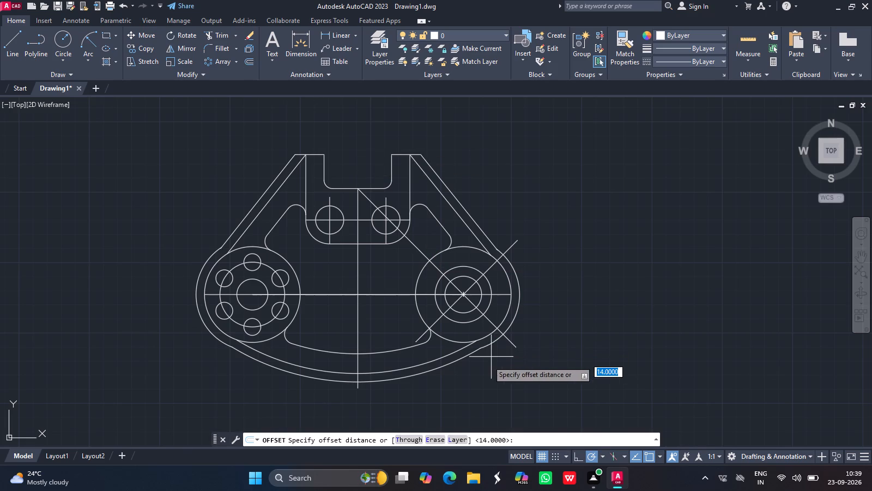
left_click(522, 440)
key("4")
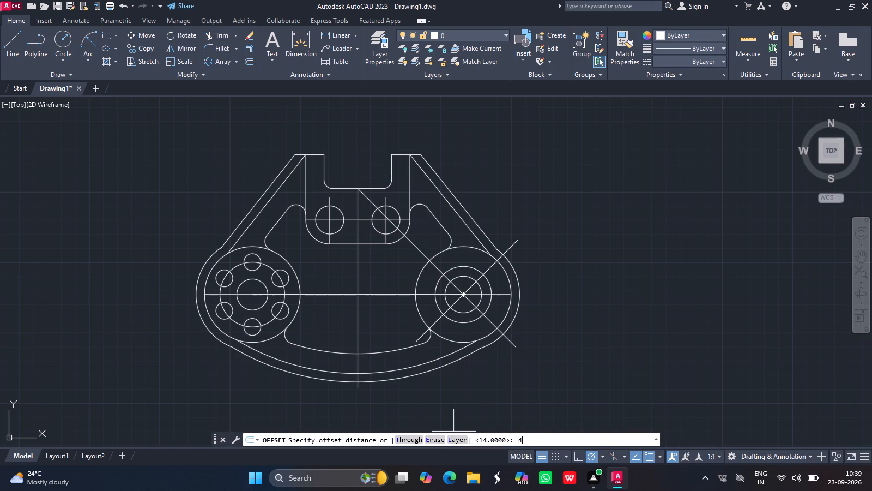
key("Return")
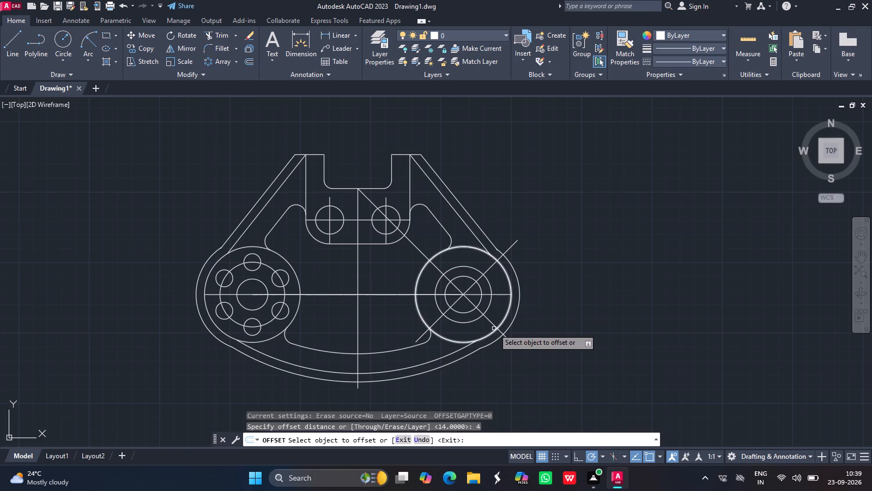
left_click_drag(493, 325, 498, 322)
left_click_drag(498, 322, 493, 325)
left_click_drag(493, 325, 498, 317)
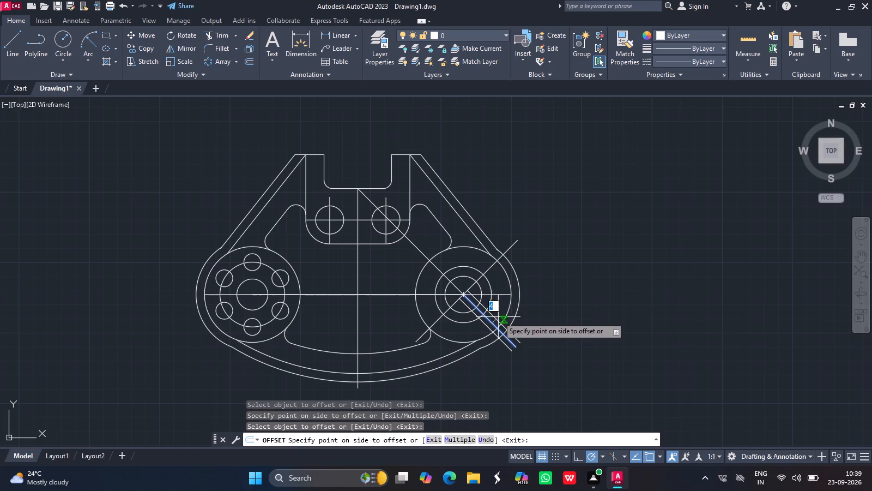
left_click(498, 317)
Offset the right circles' upper outward diagonal line by 4 units to both sides.
left_click_drag(490, 267, 489, 267)
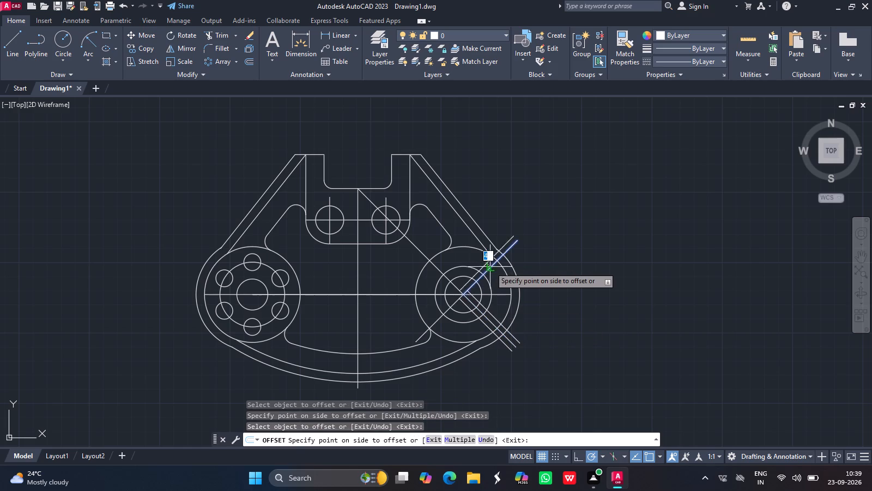
left_click_drag(489, 267, 484, 265)
left_click_drag(484, 265, 494, 265)
left_click_drag(494, 265, 501, 271)
left_click_drag(501, 271, 438, 270)
Offset the long diagonal line between the notch bottom and the right circles' centre by 4 units toward its lower side.
left_click_drag(438, 270, 443, 264)
left_click_drag(443, 264, 435, 268)
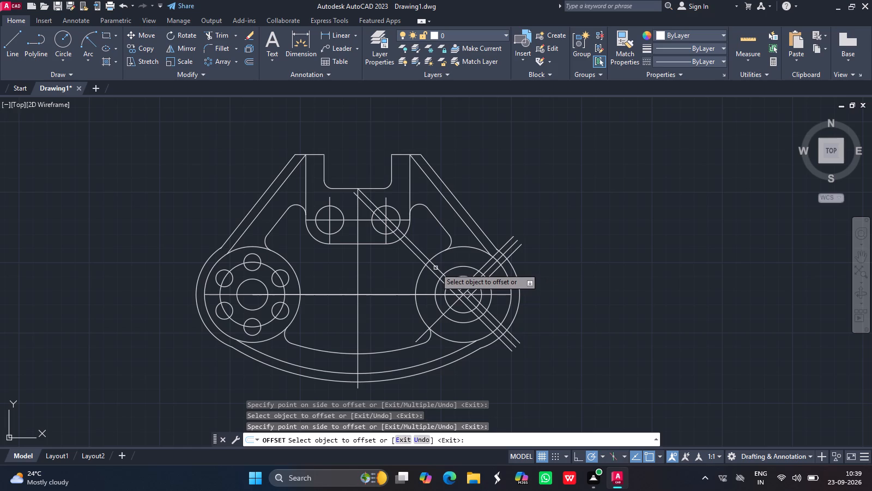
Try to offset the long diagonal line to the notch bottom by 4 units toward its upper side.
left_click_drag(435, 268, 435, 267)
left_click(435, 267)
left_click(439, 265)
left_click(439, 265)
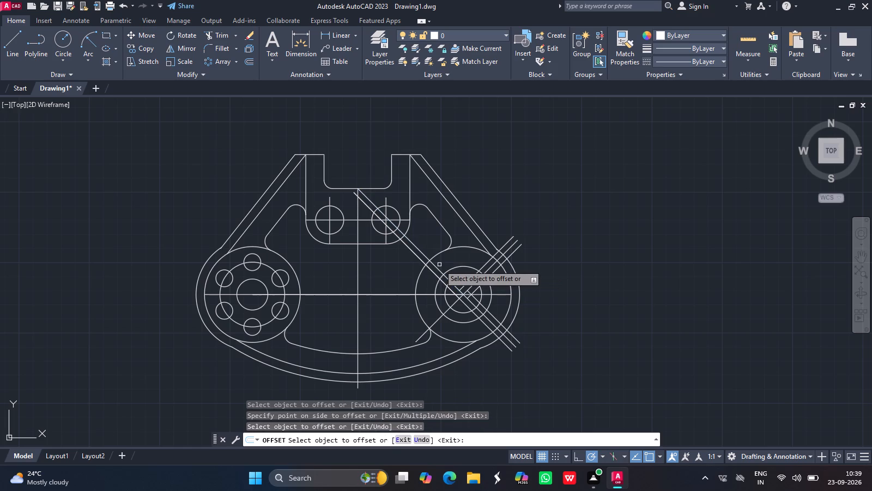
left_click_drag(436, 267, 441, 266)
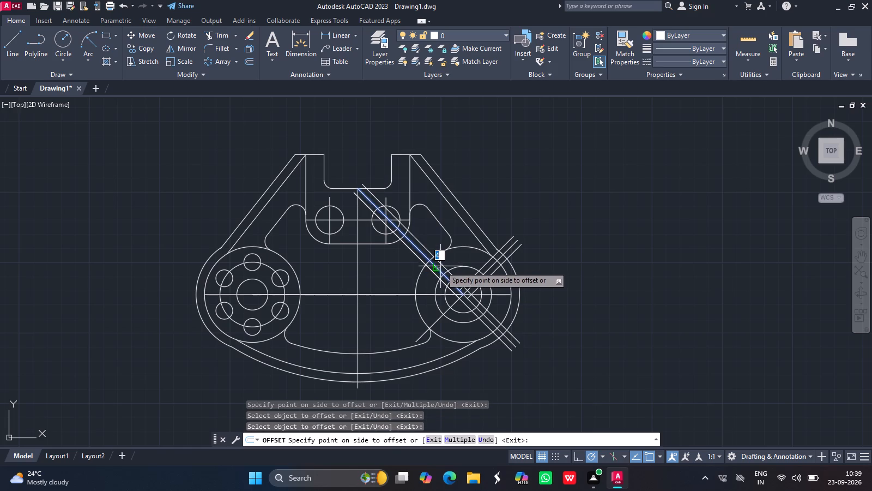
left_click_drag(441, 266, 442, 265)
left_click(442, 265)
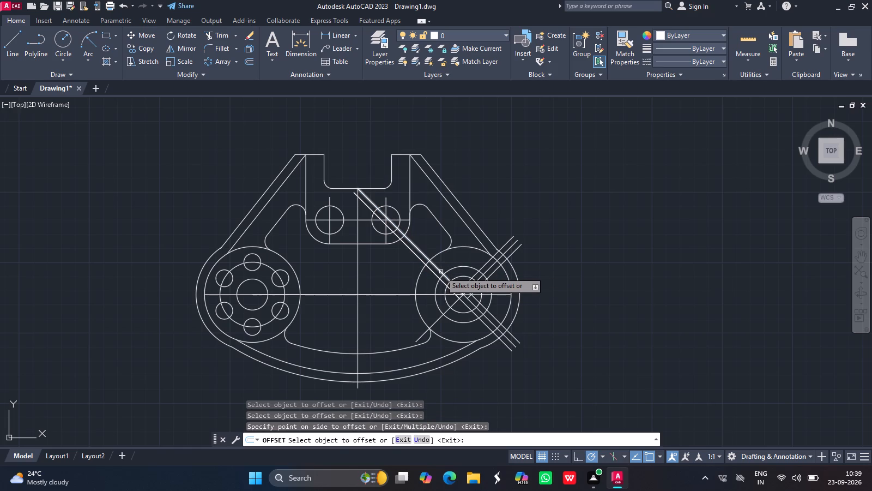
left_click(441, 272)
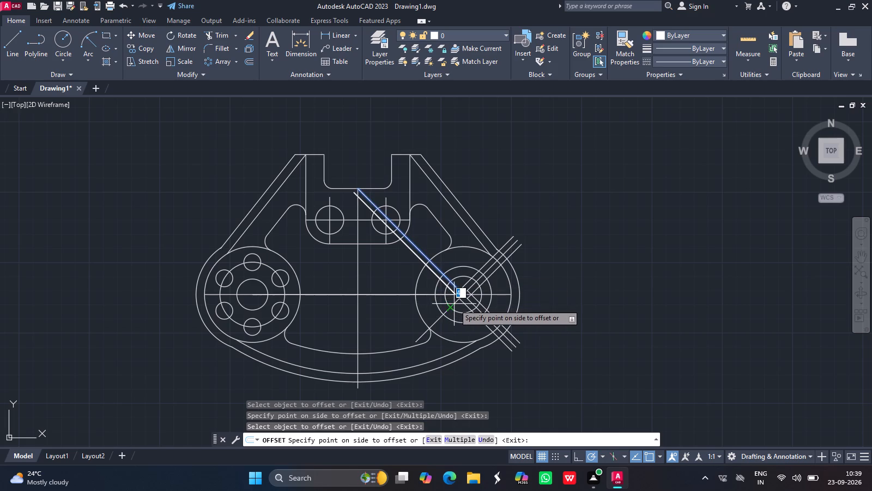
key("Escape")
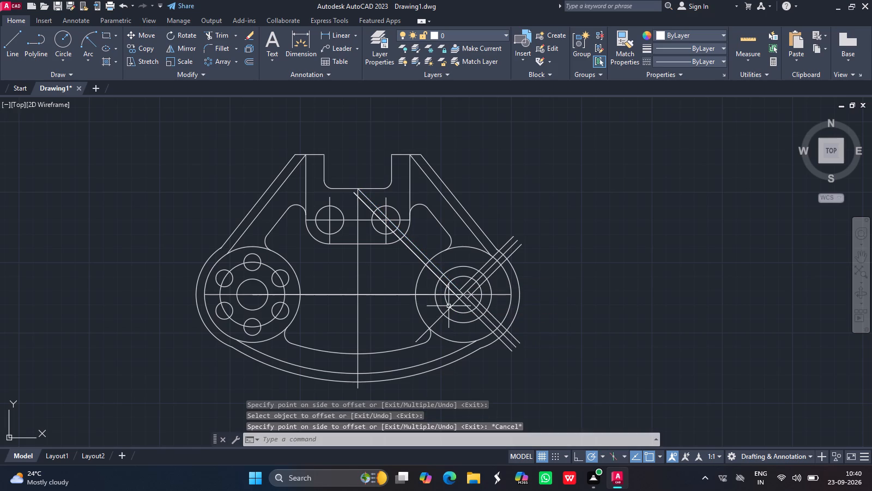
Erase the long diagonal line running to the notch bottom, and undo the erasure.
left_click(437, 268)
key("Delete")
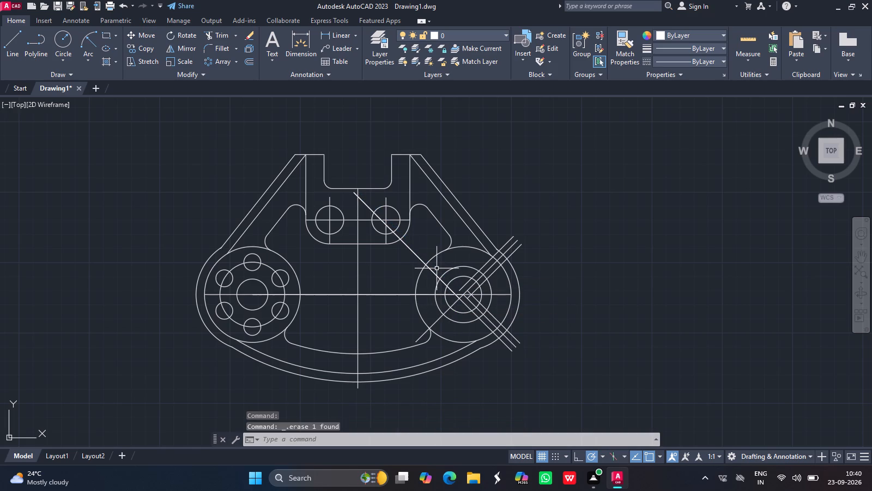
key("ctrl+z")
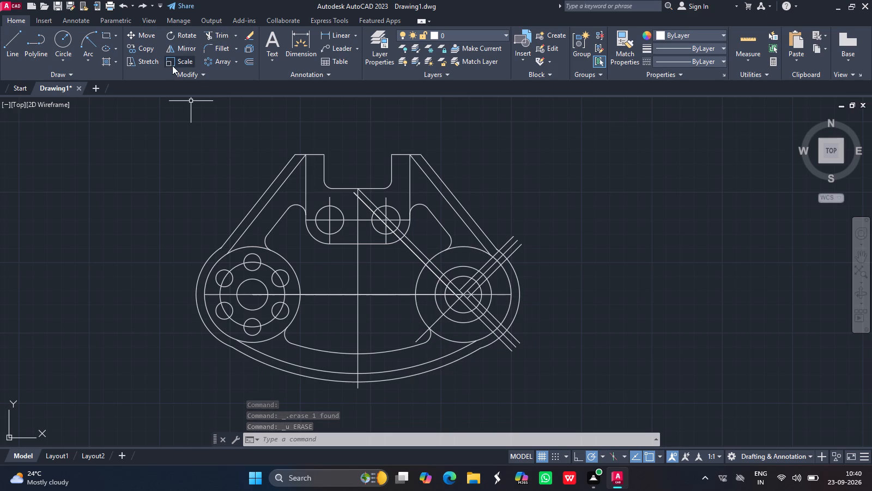
Offset the right circles' lower inward diagonal line by 4 units to both sides.
left_click(251, 66)
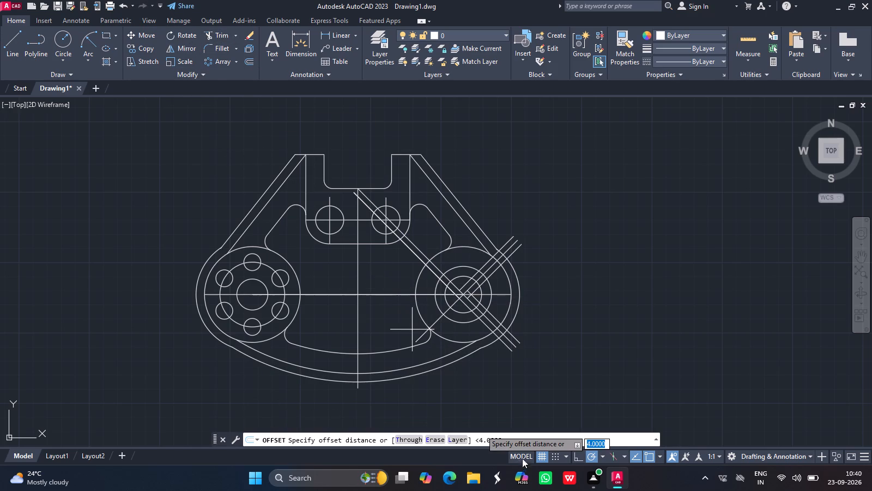
left_click(530, 441)
key("4")
key("Return")
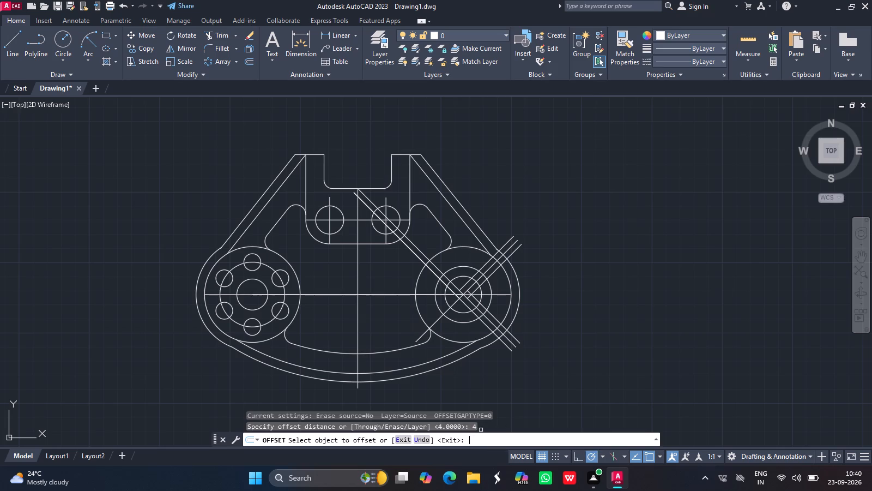
left_click_drag(440, 318, 432, 312)
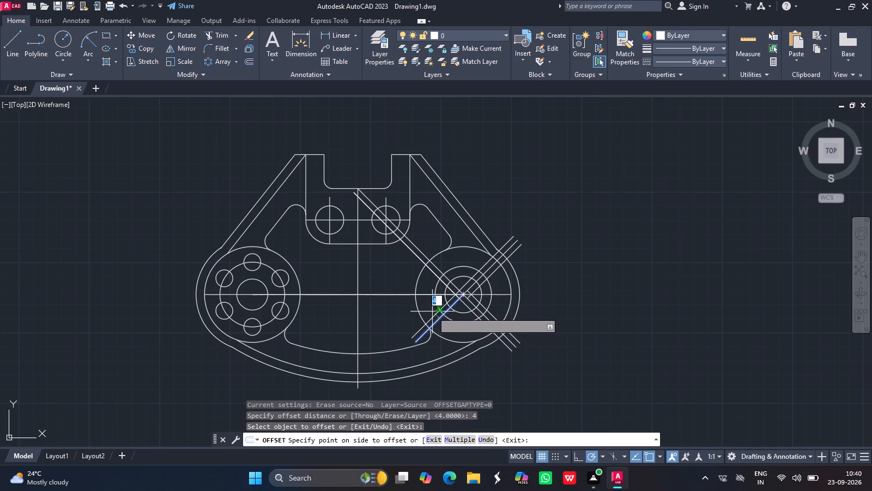
left_click_drag(432, 312, 438, 321)
left_click_drag(438, 321, 443, 329)
left_click(443, 329)
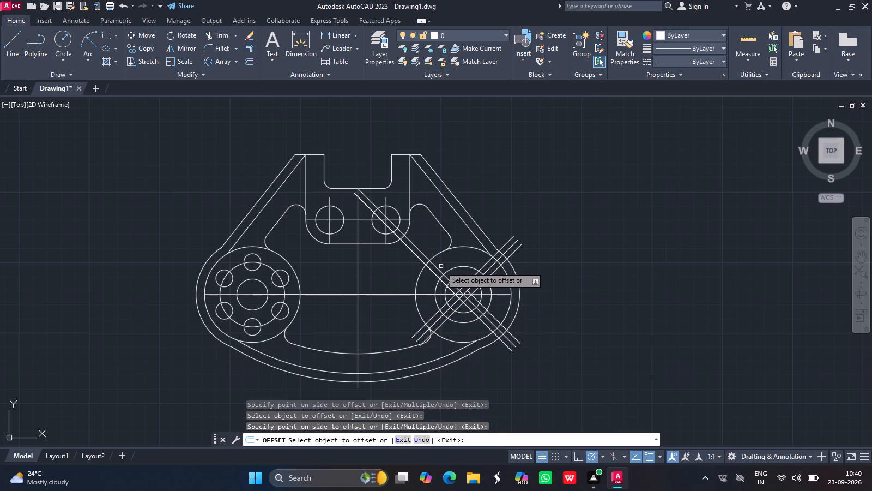
Offset the long diagonal line running to the notch bottom by 4 units toward its upper side.
left_click_drag(437, 267, 446, 262)
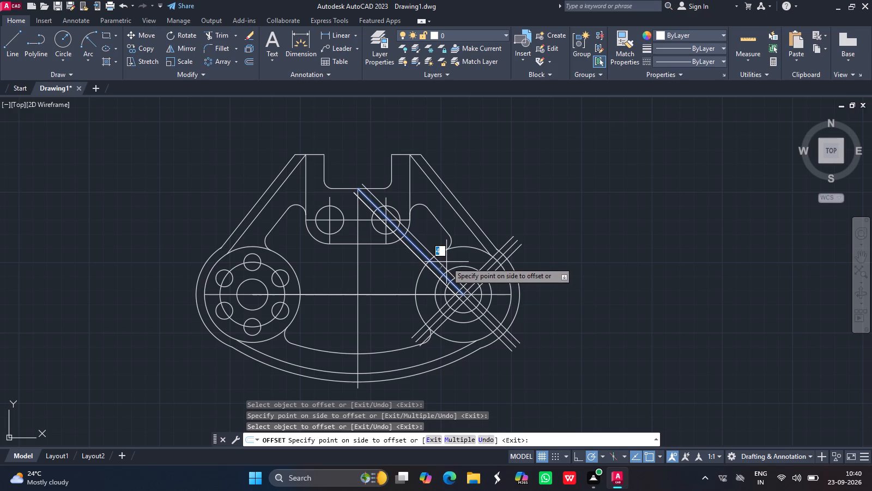
left_click(446, 262)
key("Return")
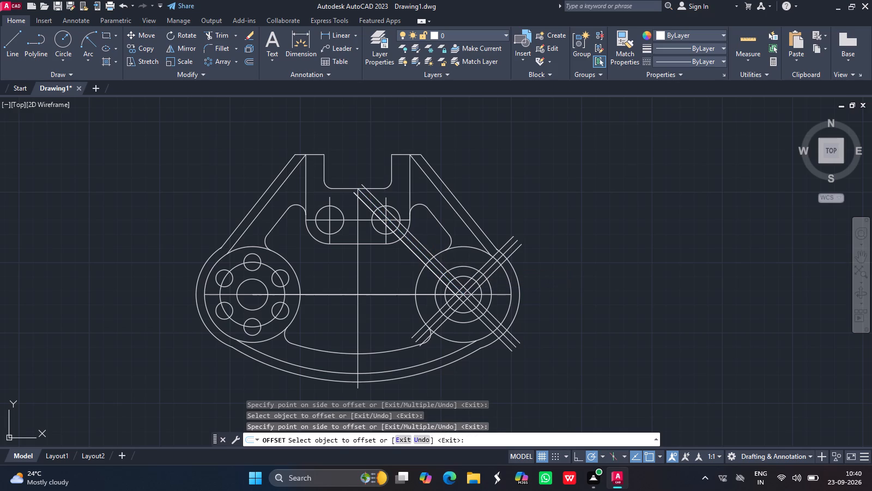
key("Escape")
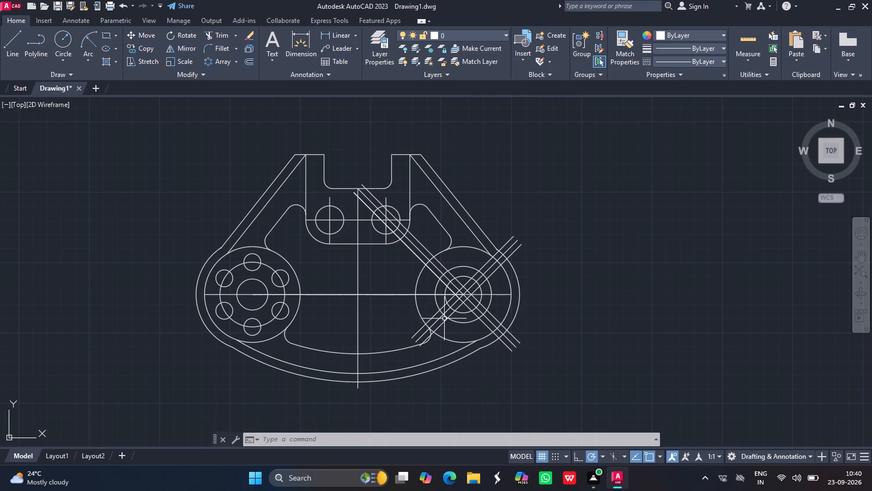
Trim the right middle circle's arcs and the centre-line pieces lying between the diagonal slot lines on all four arms.
left_click(215, 39)
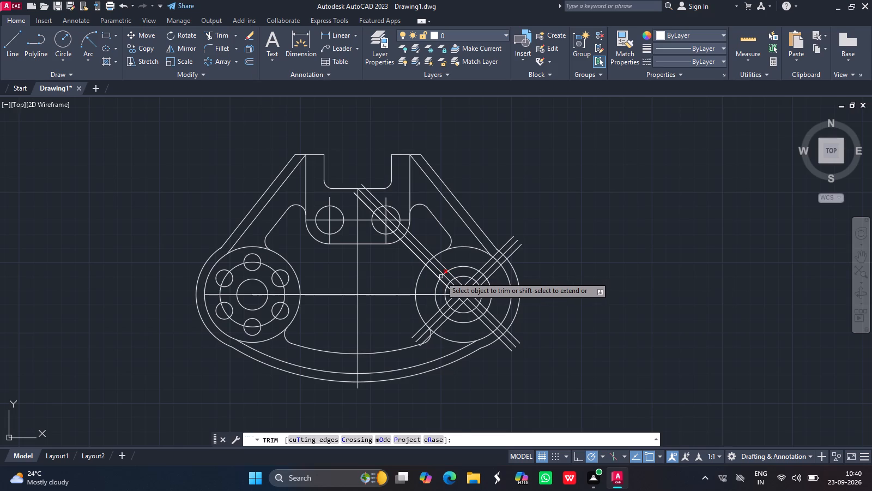
left_click(441, 277)
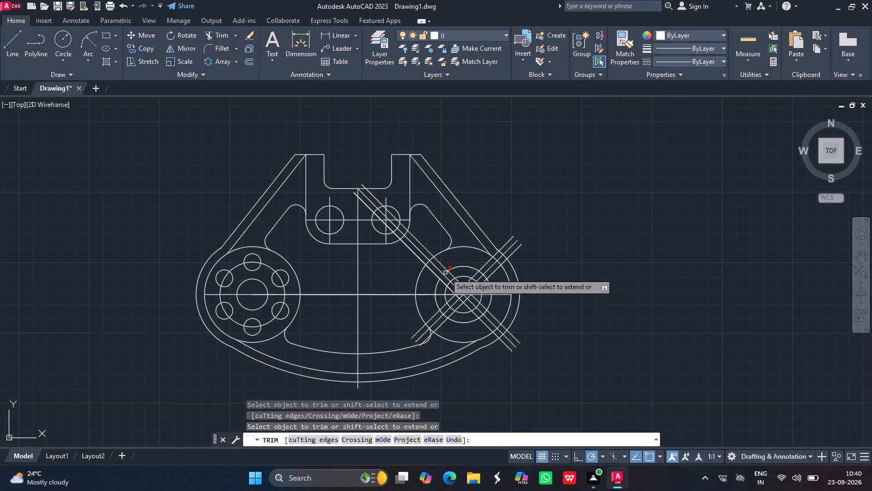
left_click(445, 273)
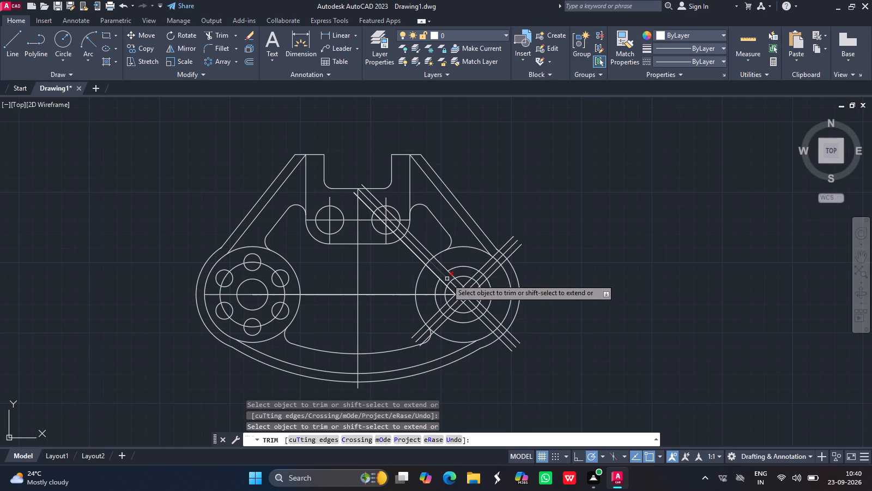
left_click(447, 279)
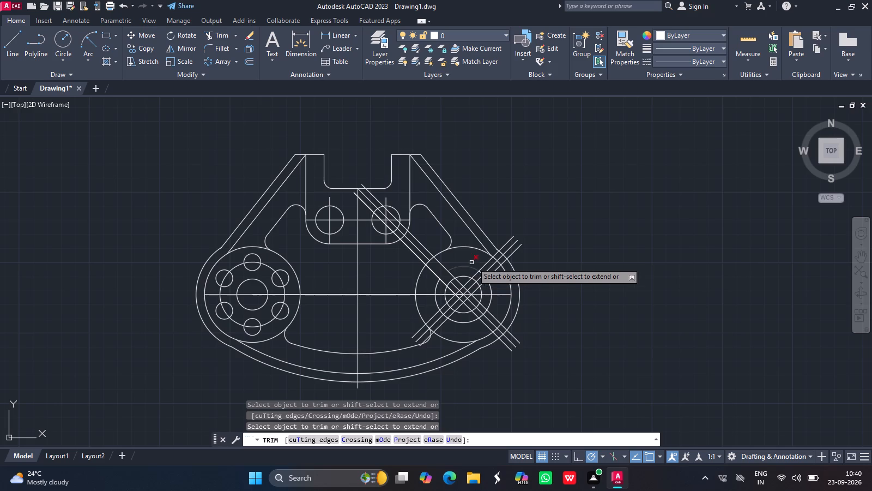
left_click(486, 274)
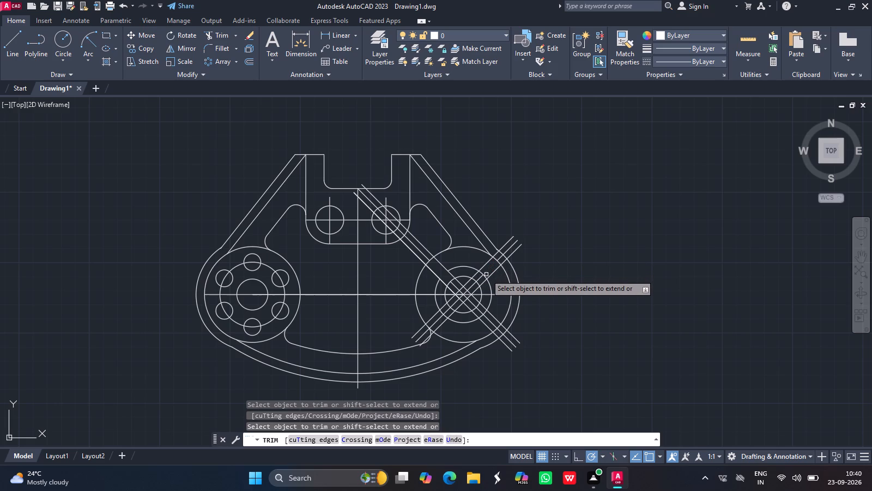
left_click(483, 276)
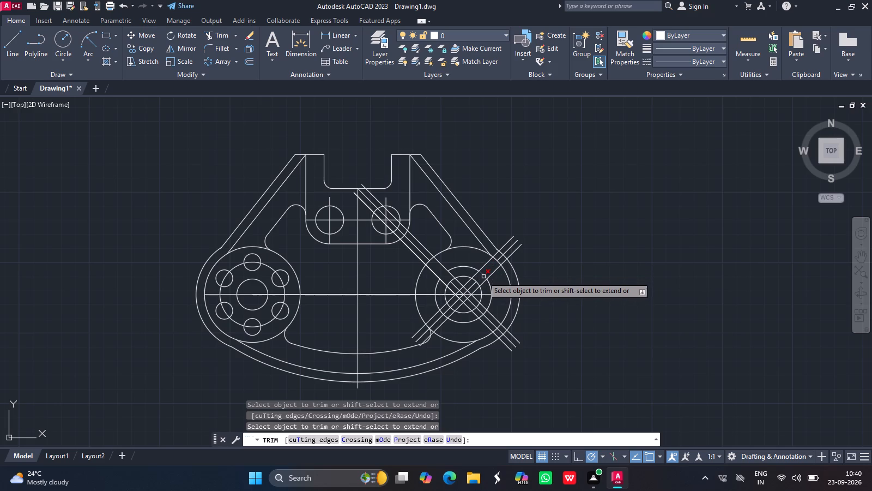
left_click(482, 277)
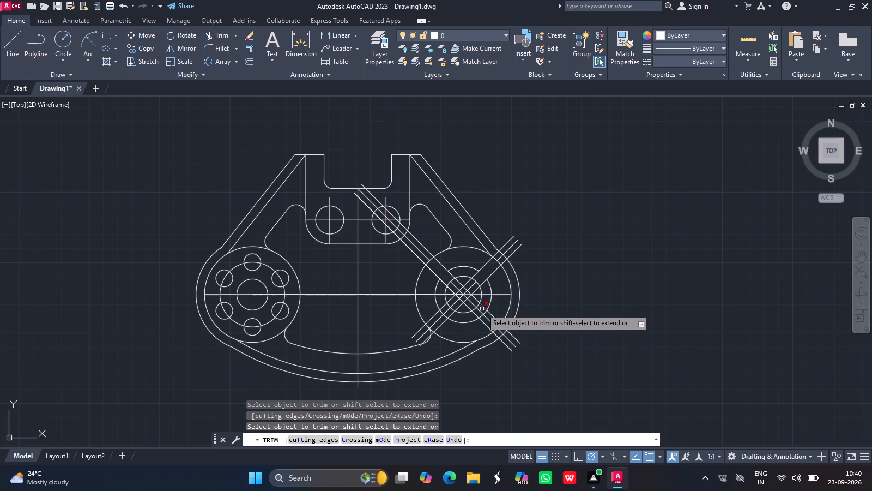
left_click(480, 311)
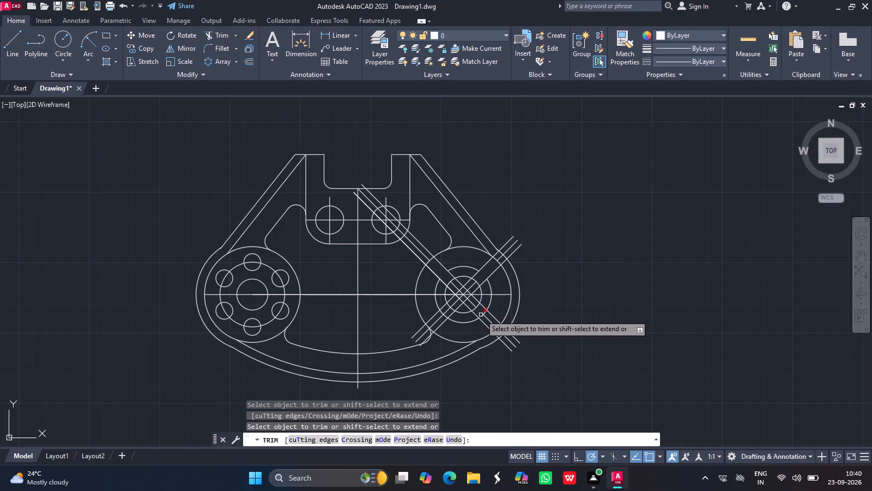
left_click(481, 315)
left_click(485, 315)
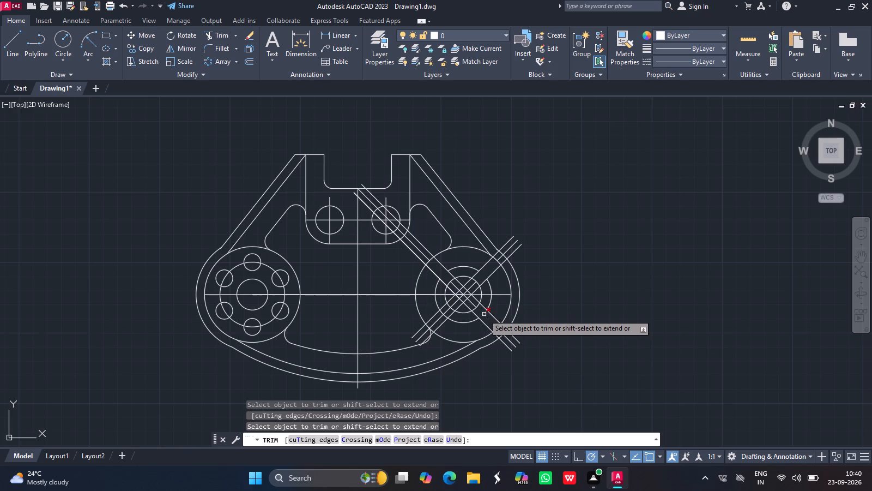
left_click(484, 314)
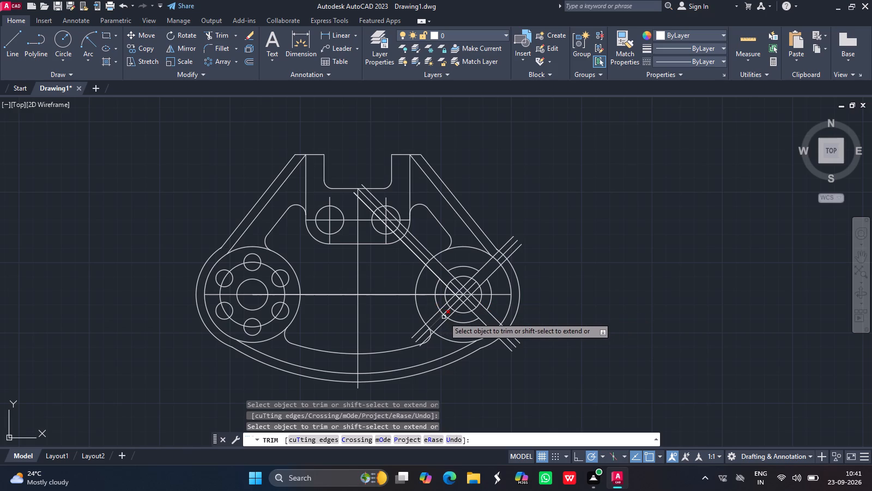
left_click(444, 316)
left_click(443, 315)
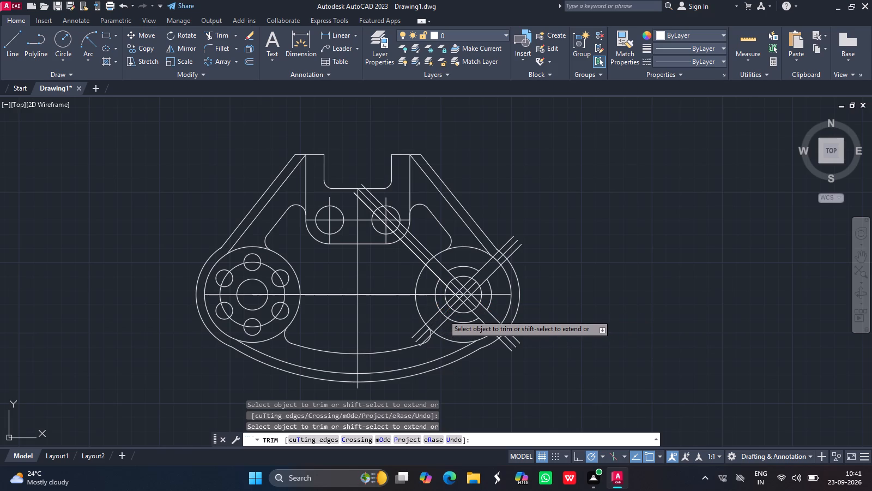
left_click(443, 314)
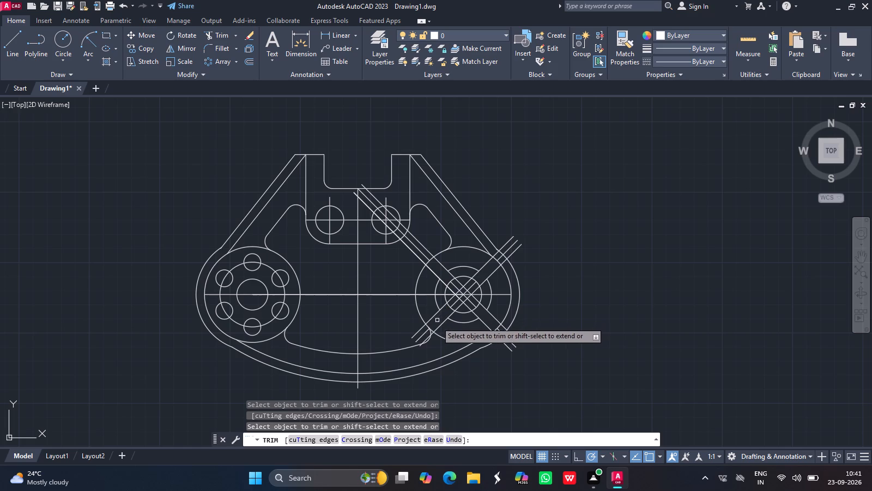
Trim away the outer parts of the diagonal centre lines between the slot lines, including the long one toward the notch bottom.
left_click(425, 334)
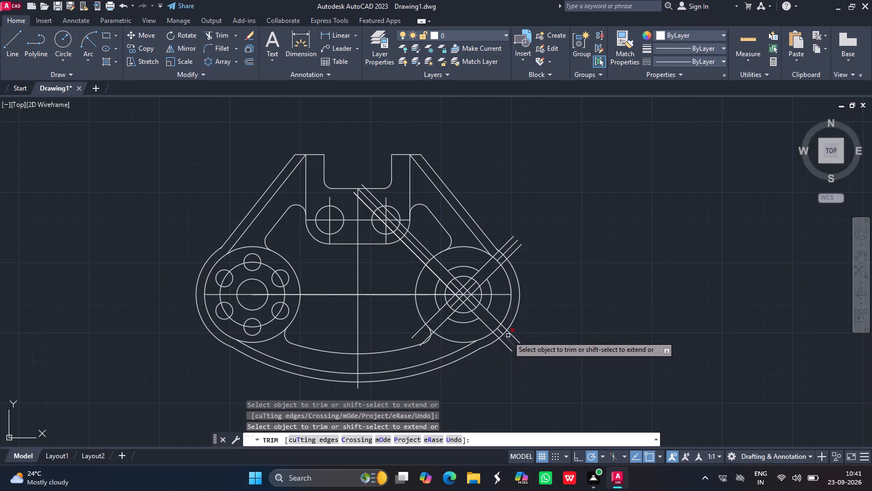
left_click_drag(500, 332, 508, 338)
left_click_drag(508, 338, 511, 248)
left_click_drag(511, 248, 501, 255)
left_click_drag(501, 255, 456, 249)
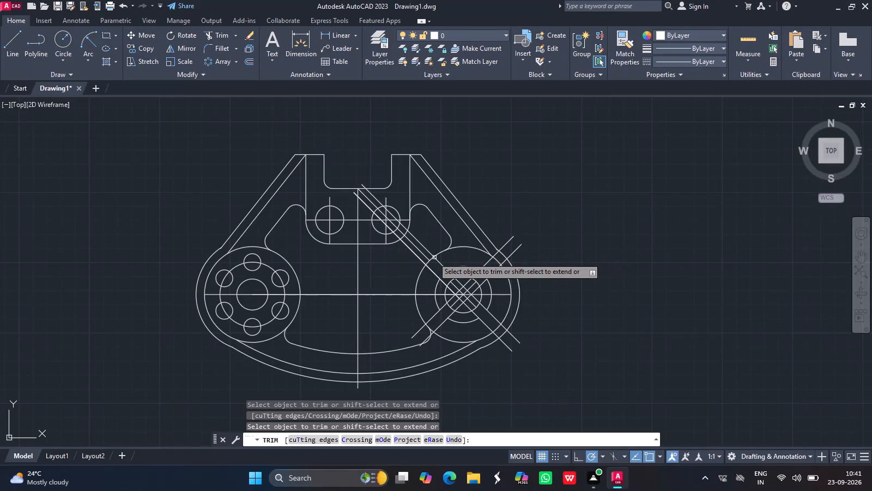
left_click_drag(422, 255, 399, 232)
left_click_drag(399, 232, 393, 226)
left_click_drag(393, 226, 389, 217)
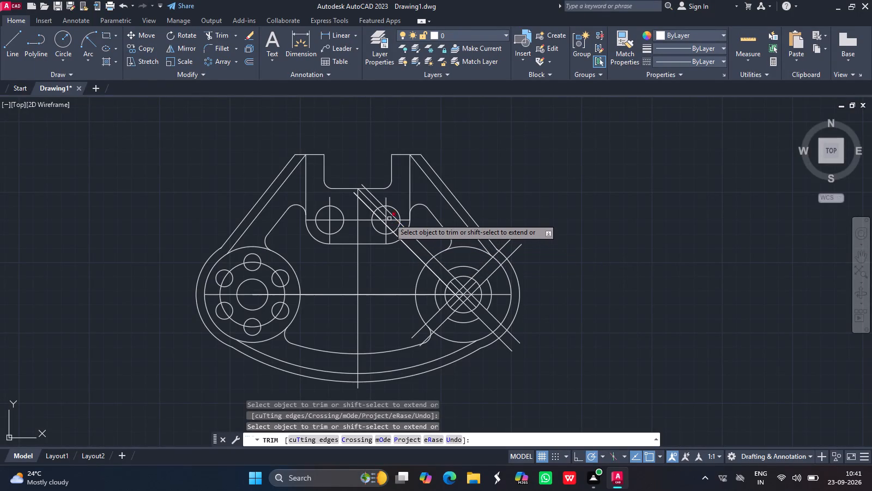
left_click_drag(389, 217, 387, 217)
left_click_drag(387, 217, 385, 217)
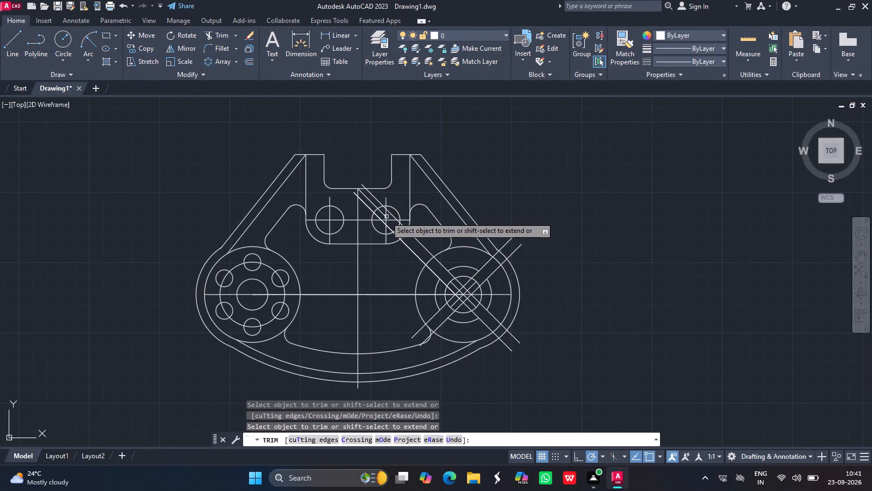
left_click_drag(385, 217, 381, 212)
left_click(381, 212)
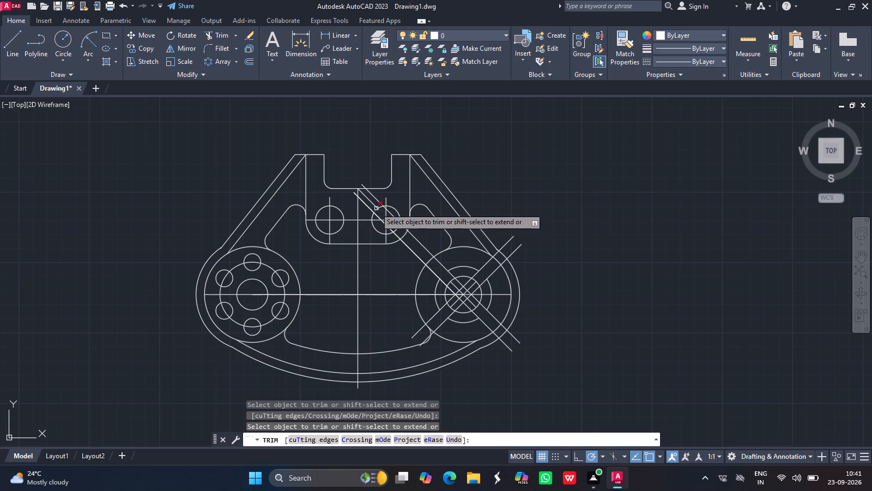
left_click(372, 203)
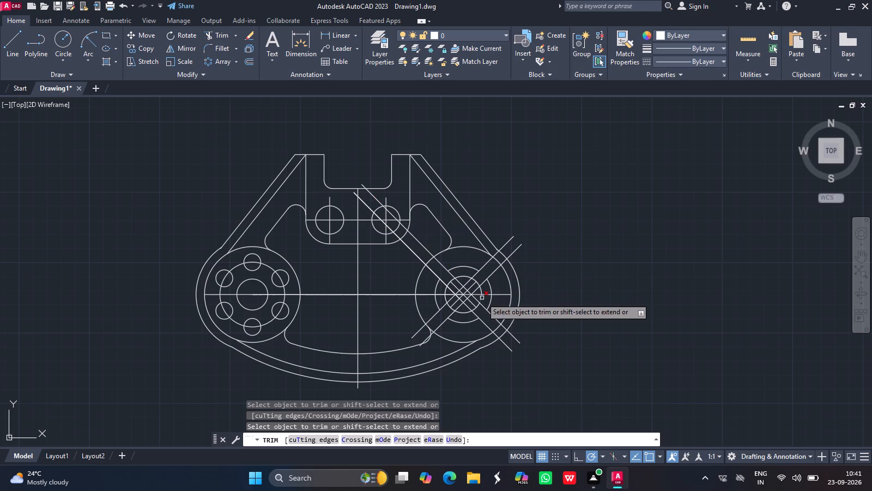
Trim the crossing diagonal slot lines around the centre and upper-left part of the innermost right circle.
left_click(455, 302)
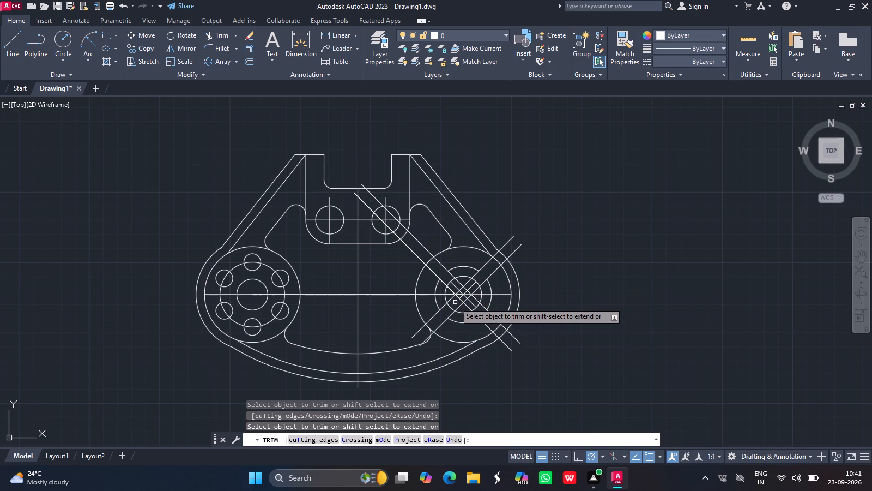
left_click(459, 301)
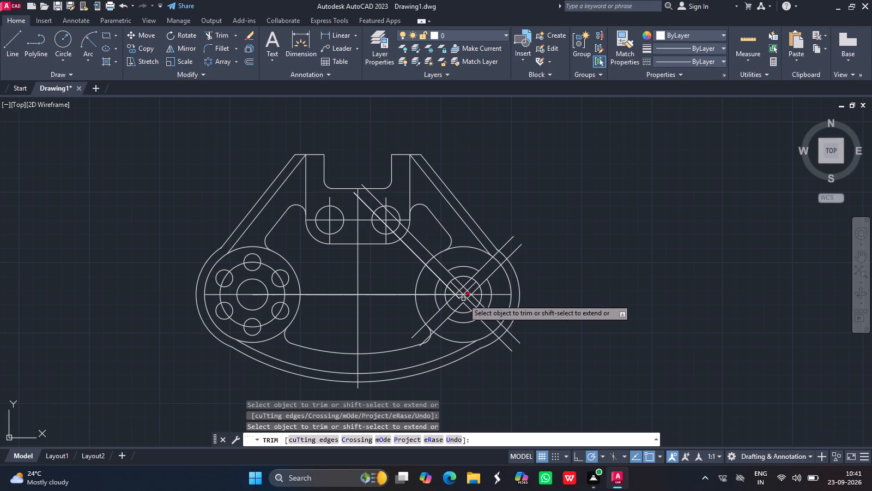
left_click(460, 297)
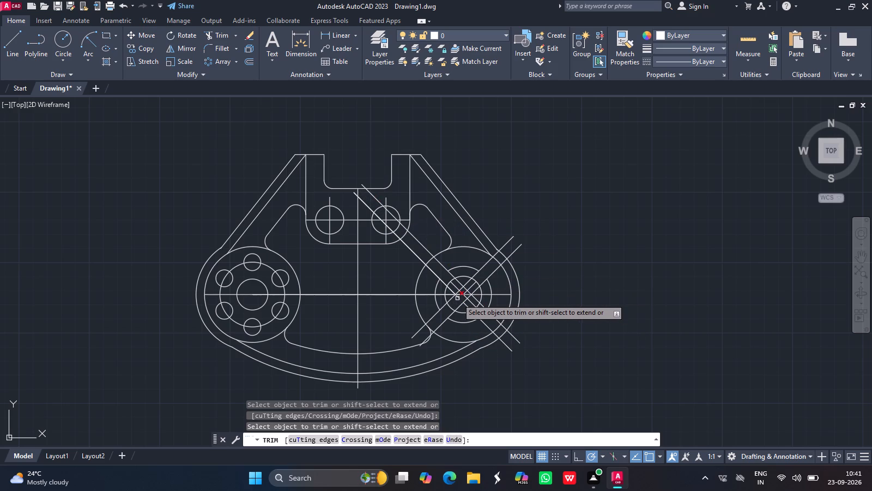
left_click(457, 298)
left_click_drag(462, 292, 467, 289)
left_click(467, 289)
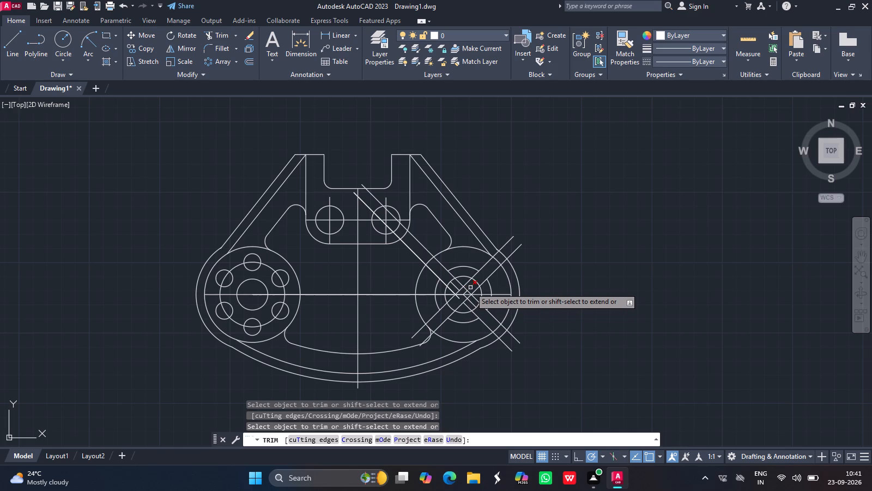
left_click(470, 288)
left_click(465, 290)
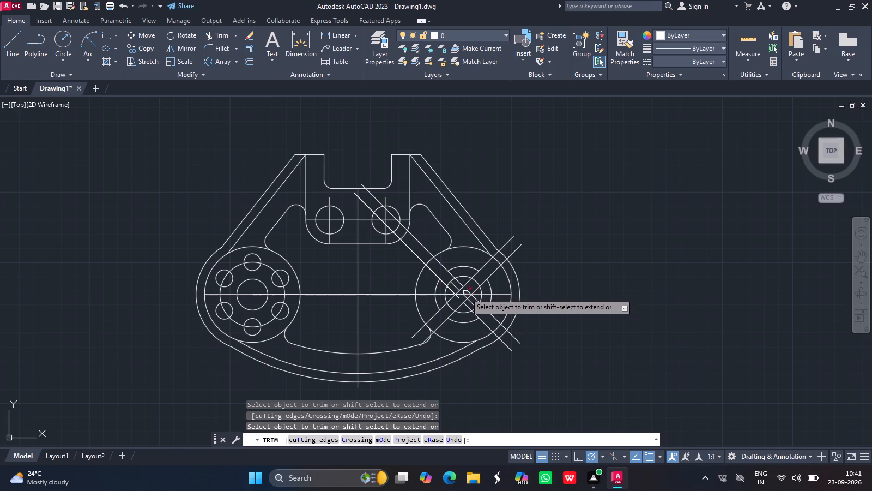
left_click(467, 291)
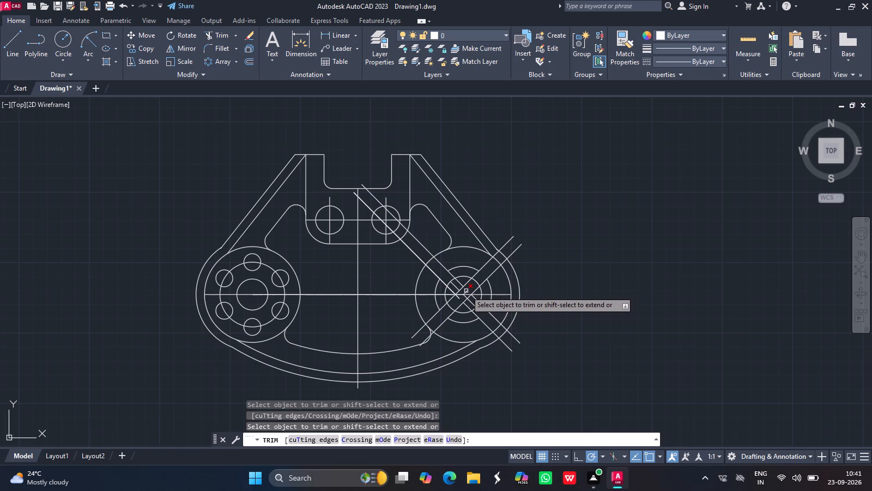
left_click(466, 291)
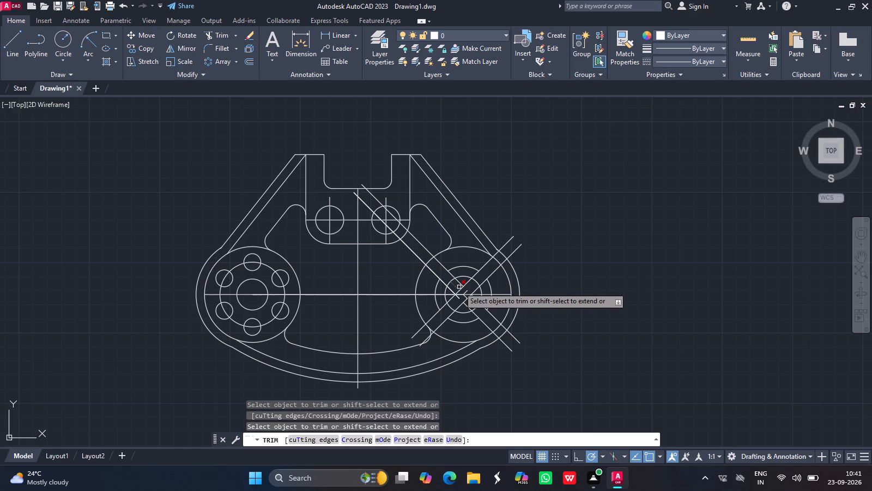
double_click(455, 289)
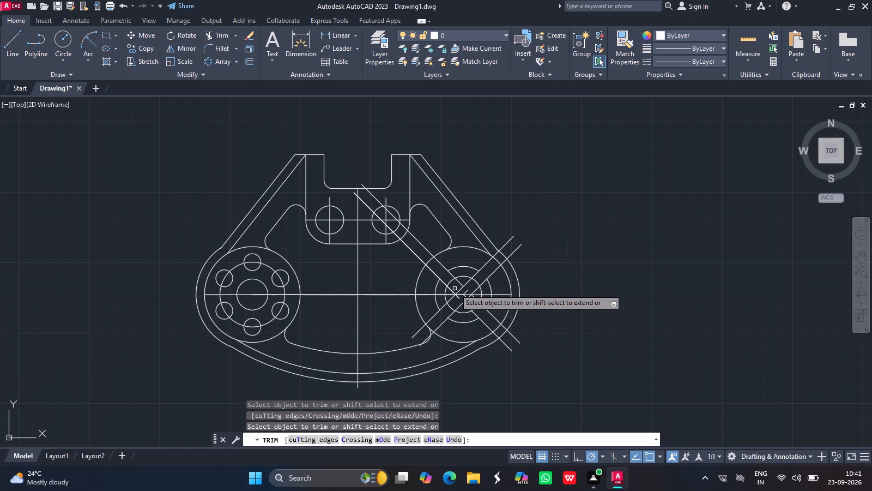
left_click(452, 289)
left_click_drag(452, 292, 460, 286)
left_click(460, 286)
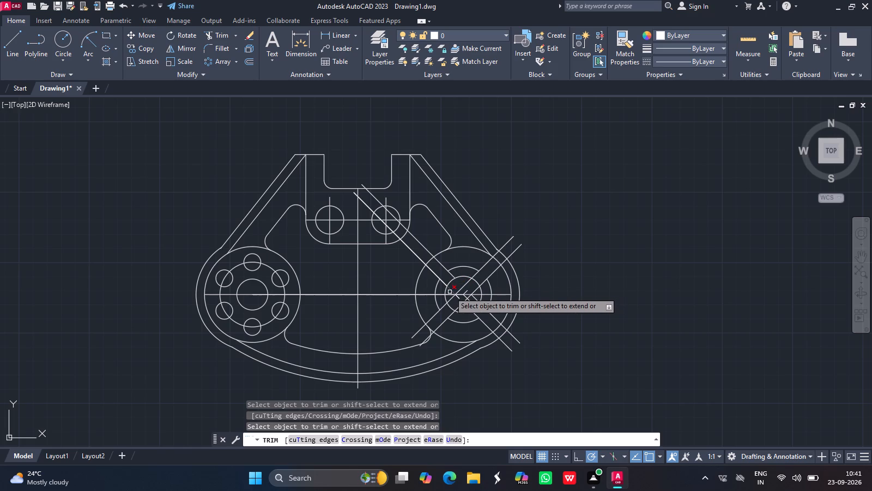
Trim the remaining short diagonal line fragments around the centre of the innermost right circle.
left_click_drag(450, 292, 459, 291)
left_click_drag(459, 291, 465, 286)
left_click_drag(465, 286, 470, 283)
left_click_drag(470, 283, 463, 286)
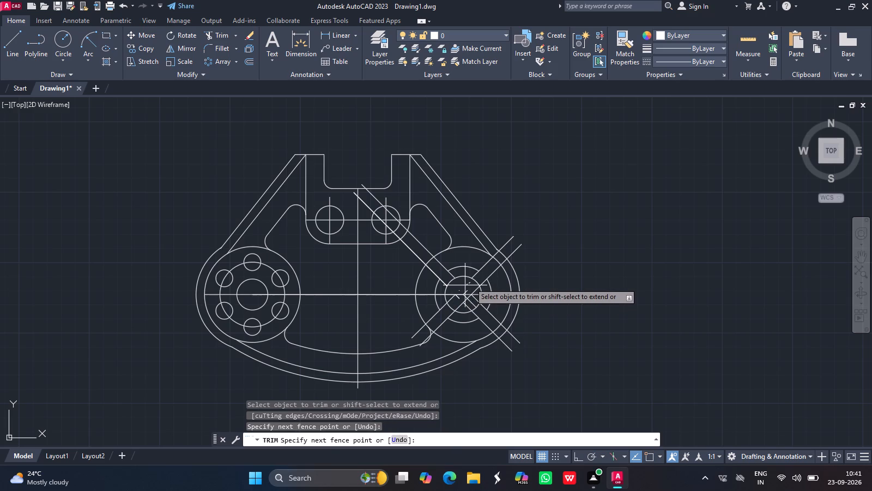
left_click_drag(463, 286, 466, 292)
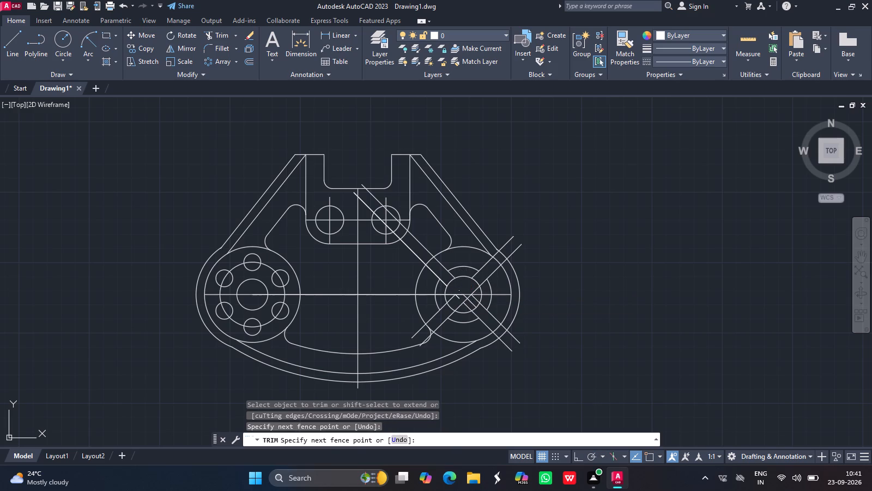
left_click(466, 292)
left_click(457, 291)
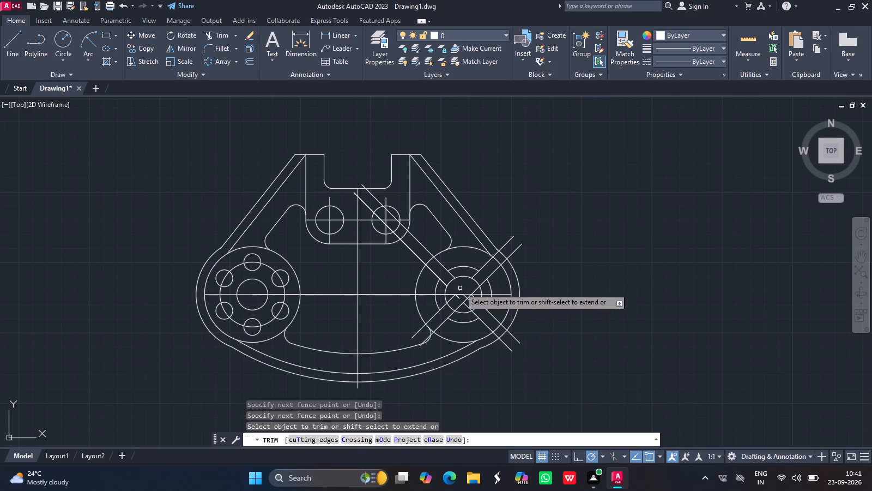
left_click(460, 288)
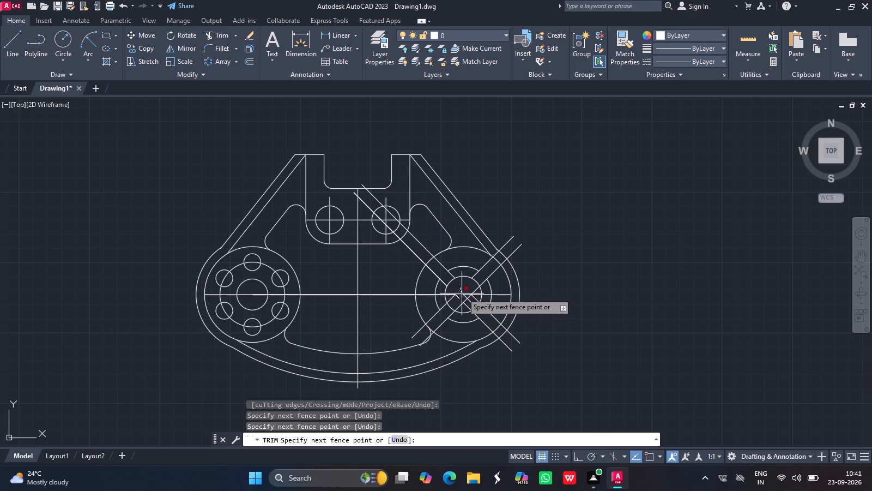
left_click(464, 291)
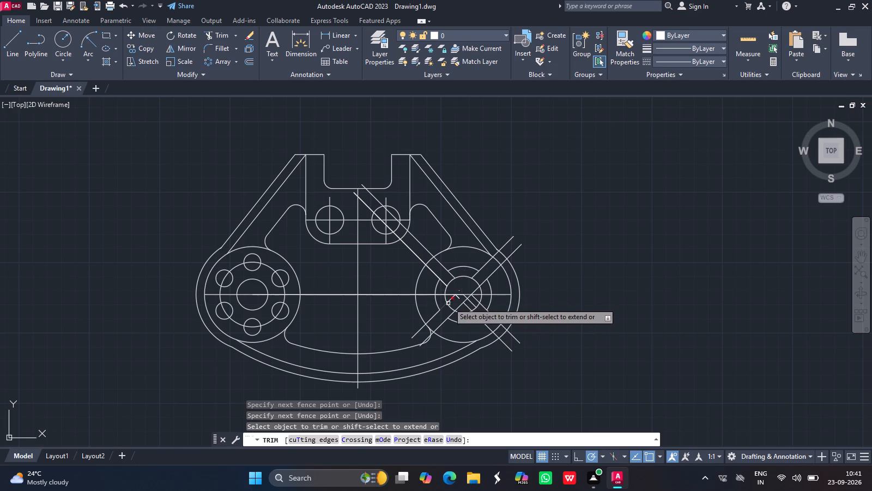
left_click_drag(452, 301, 458, 299)
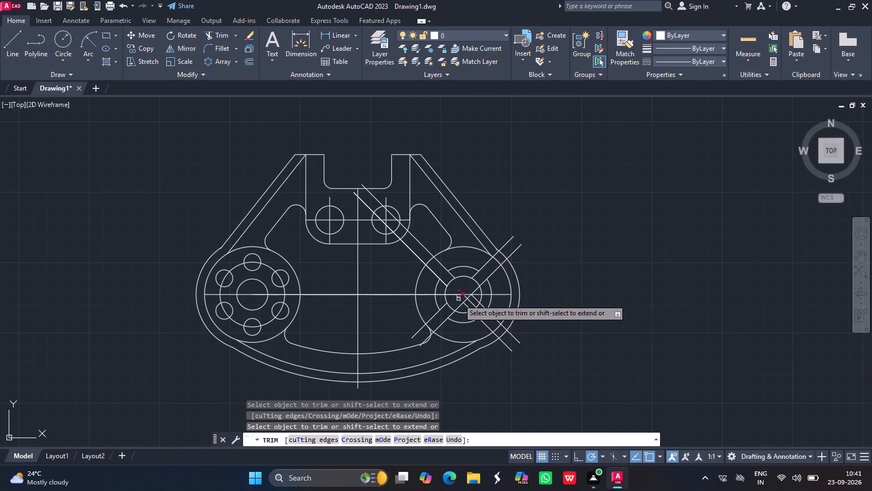
left_click(458, 299)
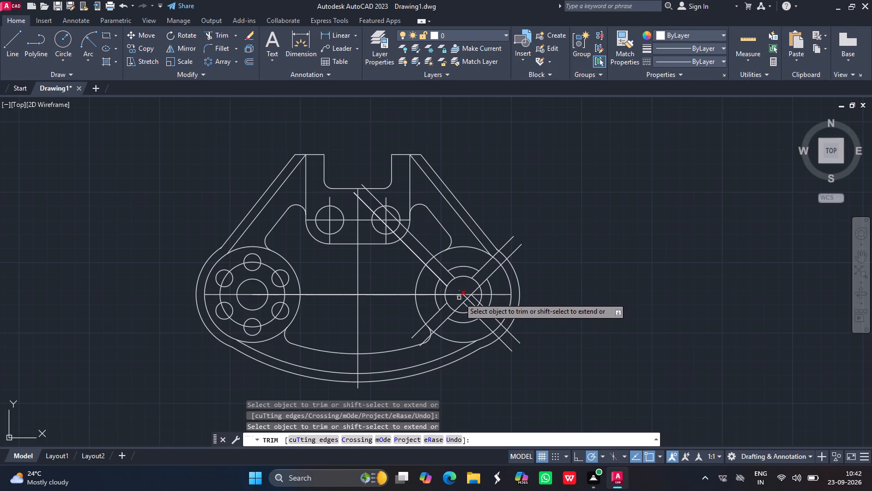
left_click_drag(459, 297, 464, 297)
left_click(464, 297)
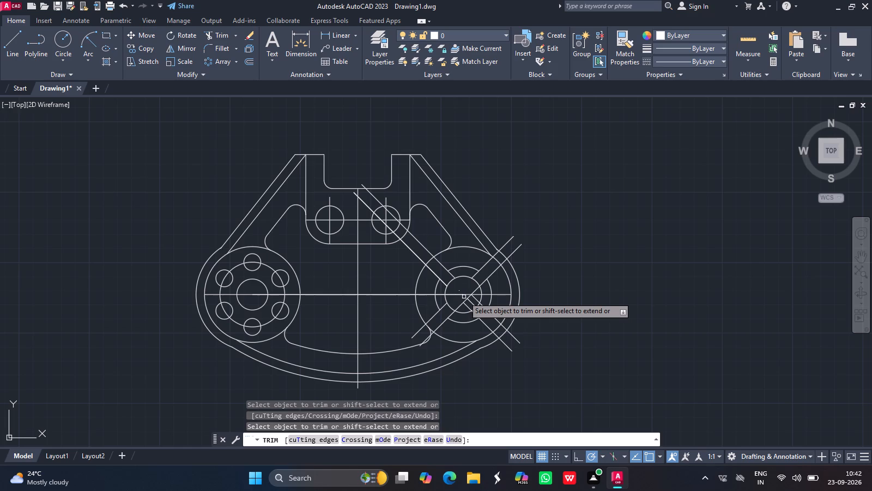
key("Return")
left_click(483, 306)
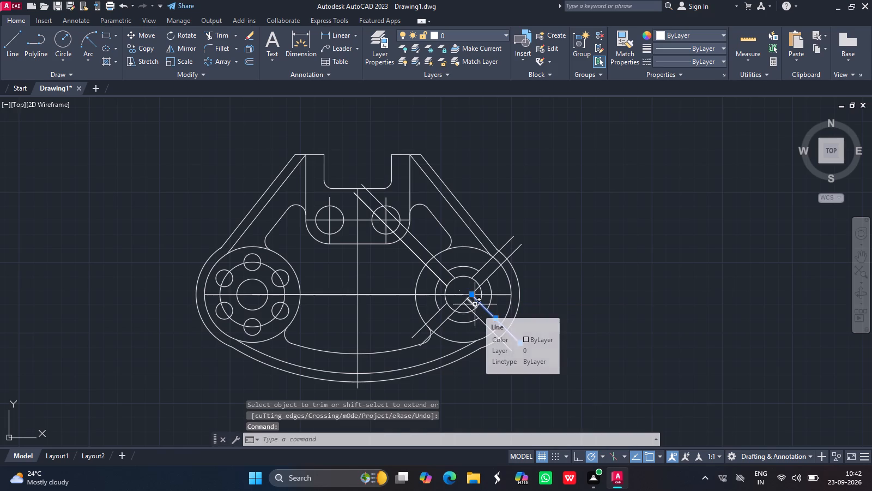
key("Escape")
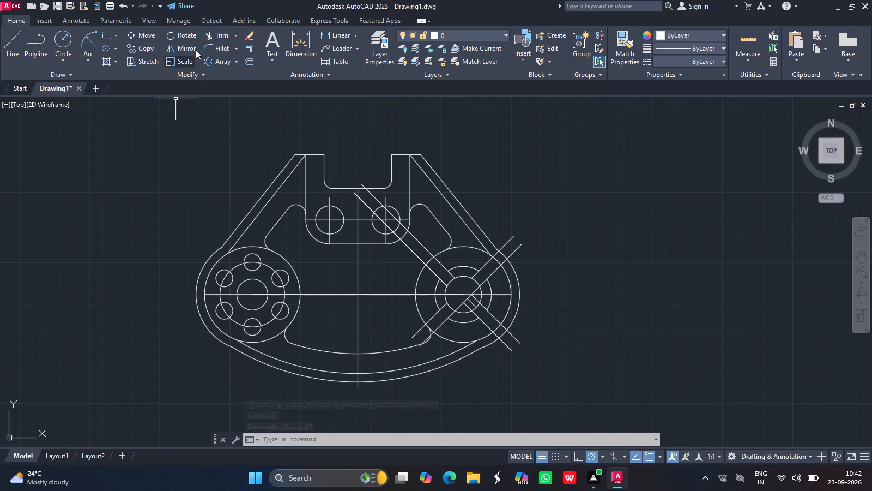
Trim the upper long diagonal slot line from the notch bottom down to the right middle circle.
left_click(219, 35)
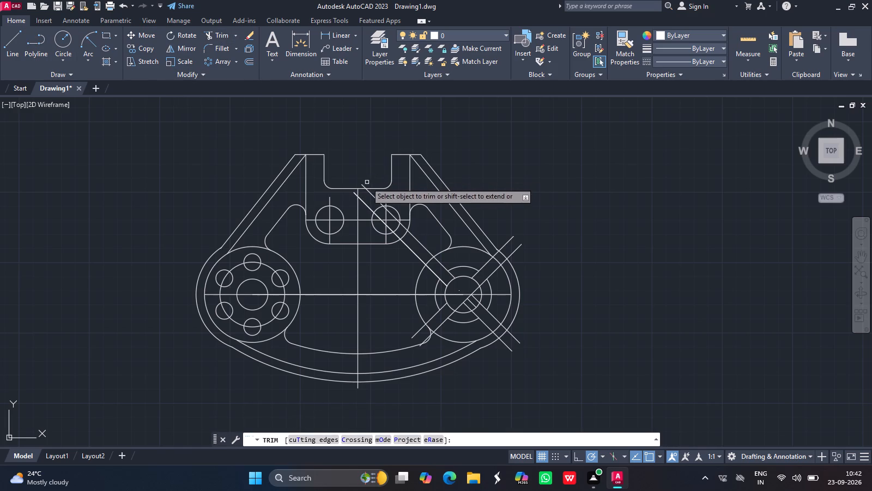
left_click_drag(361, 185, 372, 197)
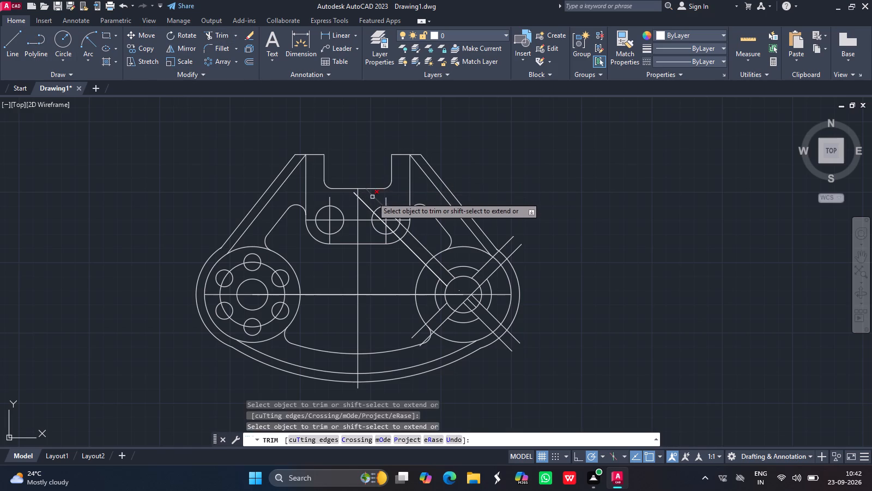
left_click_drag(372, 197, 374, 198)
left_click_drag(374, 198, 391, 214)
left_click_drag(391, 214, 384, 209)
left_click_drag(384, 209, 385, 211)
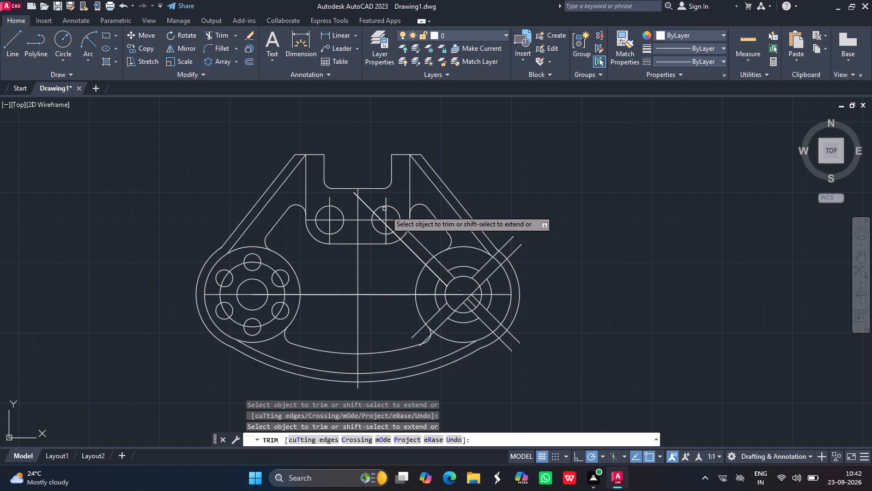
left_click_drag(385, 211, 404, 224)
left_click_drag(404, 224, 397, 223)
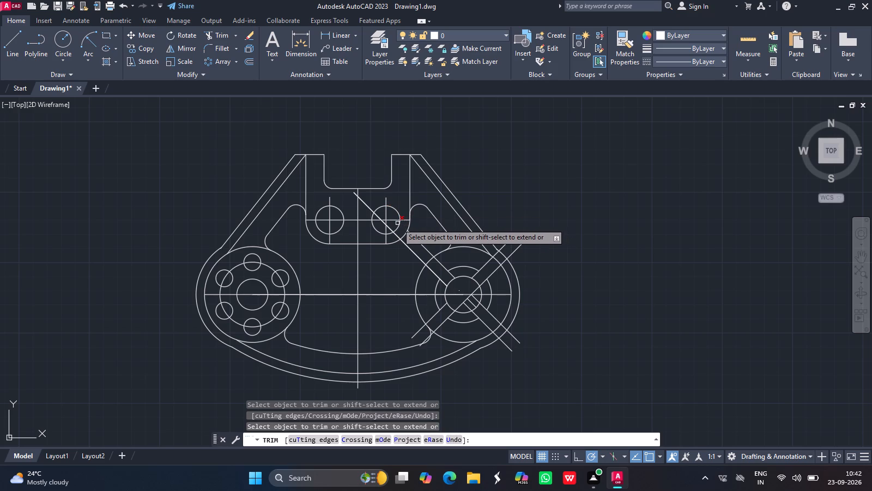
left_click_drag(397, 223, 397, 223)
left_click_drag(397, 223, 415, 238)
left_click(415, 238)
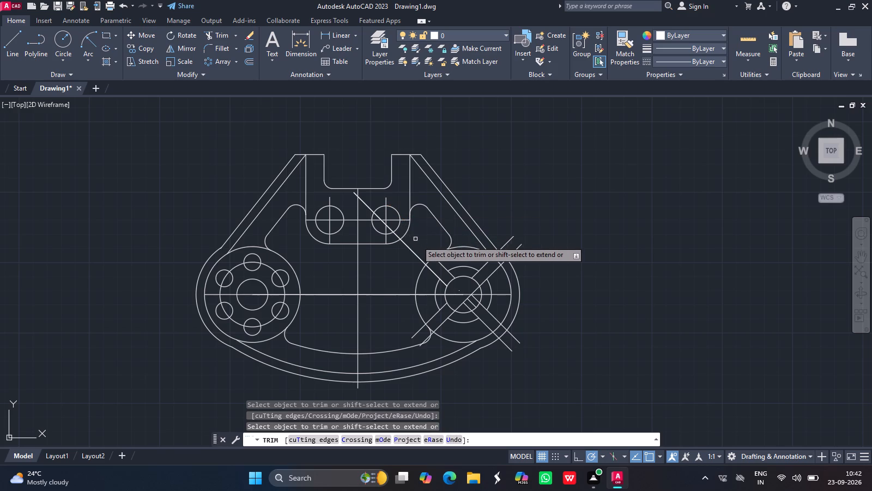
left_click(440, 263)
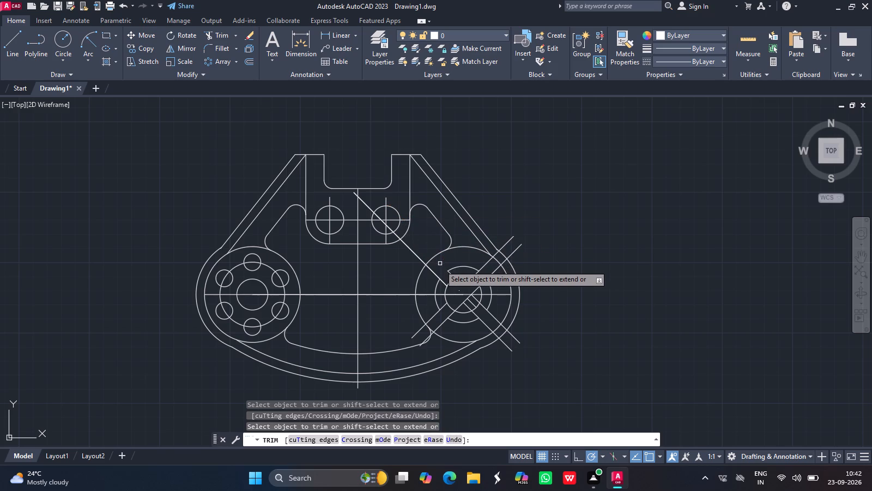
Trim the lower long diagonal slot lines from the right middle circle back to the right hole of the two-hole section.
left_click(432, 271)
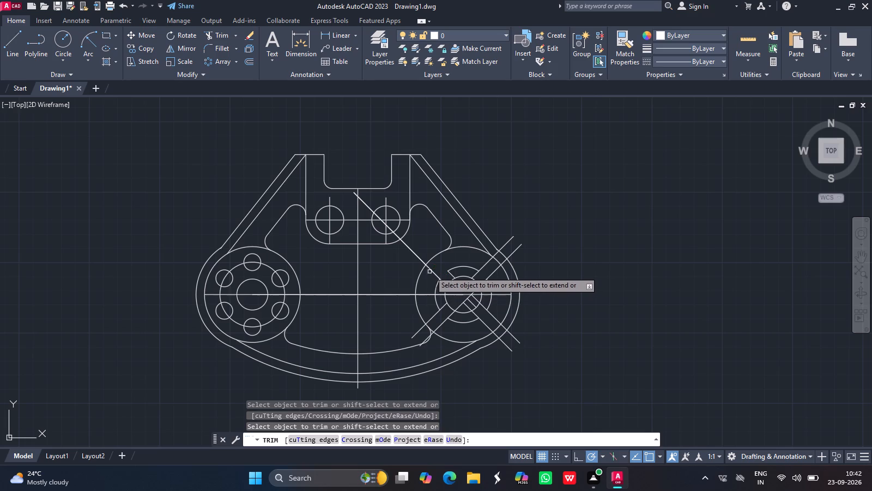
triple_click(431, 271)
left_click(431, 271)
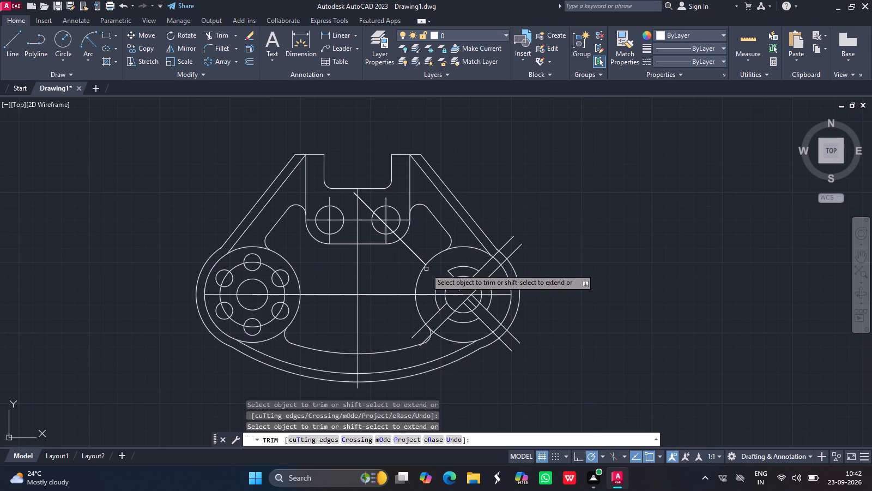
triple_click(419, 257)
left_click(419, 257)
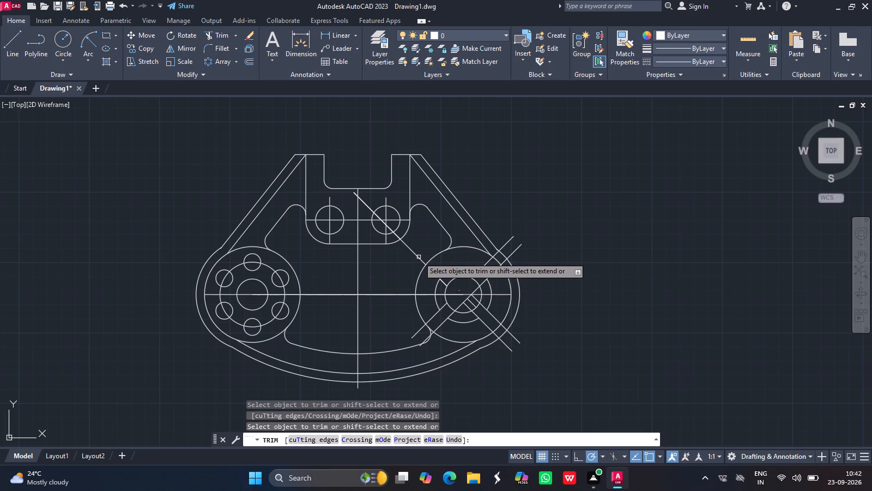
left_click_drag(419, 257, 397, 237)
triple_click(397, 237)
triple_click(397, 237)
left_click(397, 237)
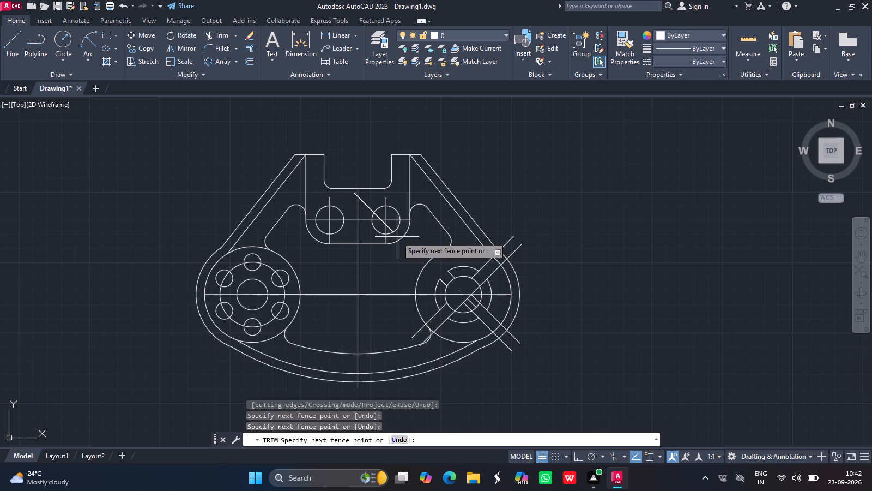
key("Escape")
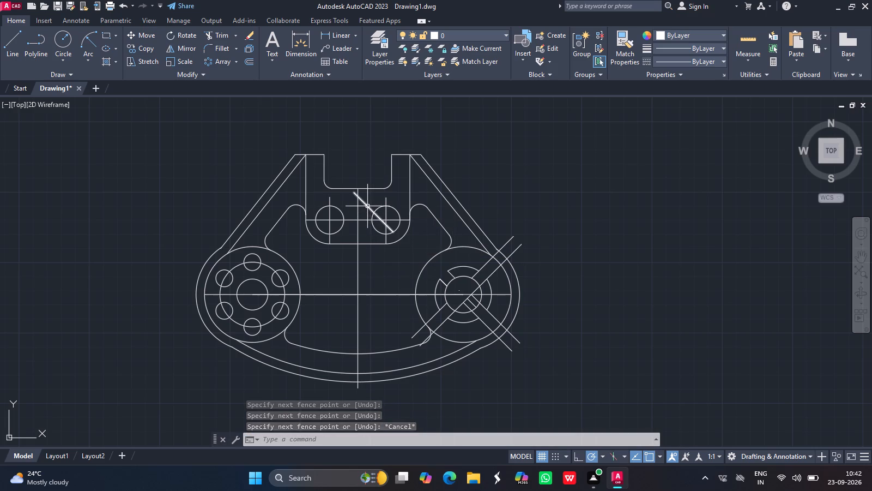
Erase the leftover overlapping diagonal lines between the notch bottom and the right hole of the two-hole section.
left_click(367, 206)
key("Delete")
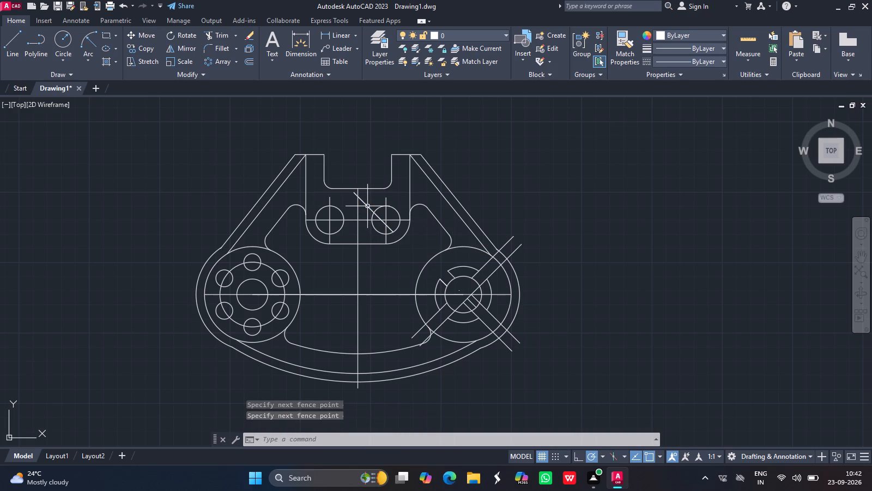
left_click(367, 205)
key("Delete")
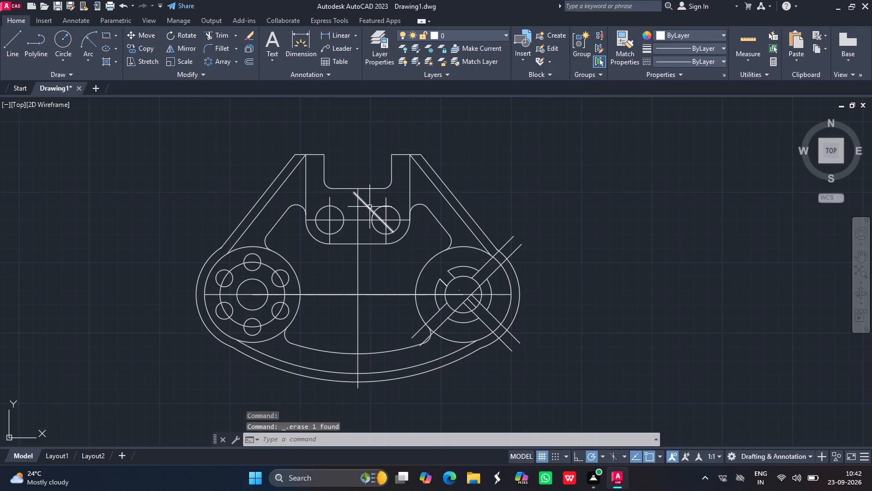
left_click(370, 207)
key("Delete")
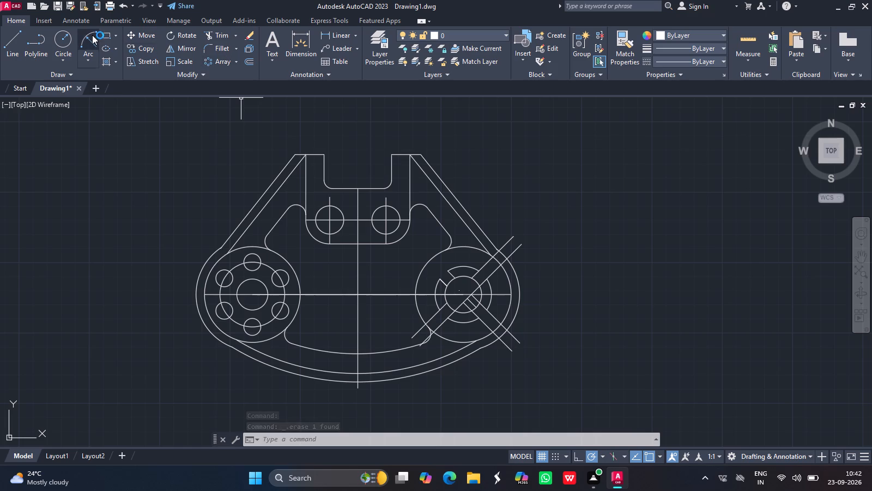
Trim the upper-right arm's two slot lines everywhere outside the right middle circle.
left_click(219, 33)
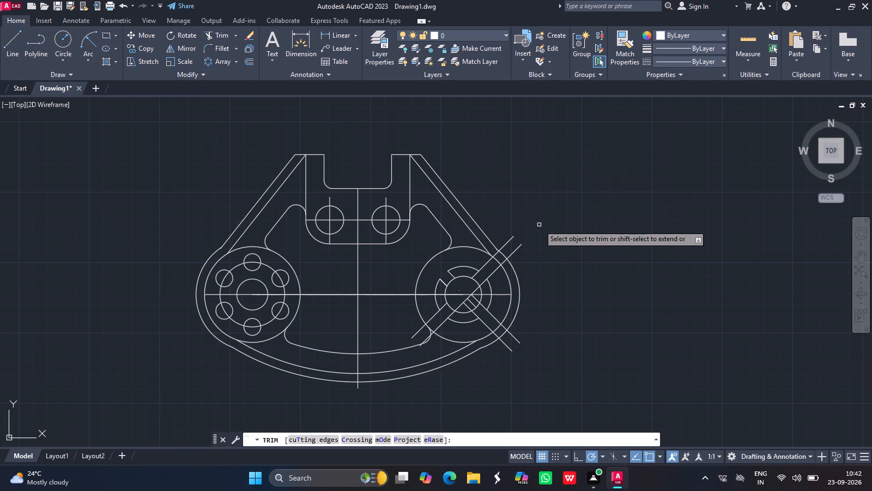
left_click_drag(506, 244, 514, 252)
left_click(514, 252)
left_click_drag(505, 262, 499, 259)
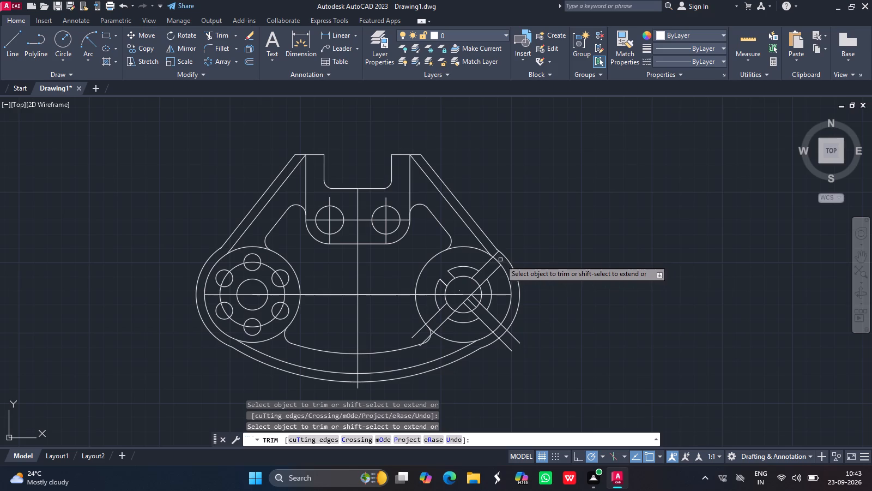
left_click_drag(499, 259, 495, 256)
left_click_drag(495, 256, 486, 265)
left_click_drag(486, 265, 494, 274)
left_click(494, 274)
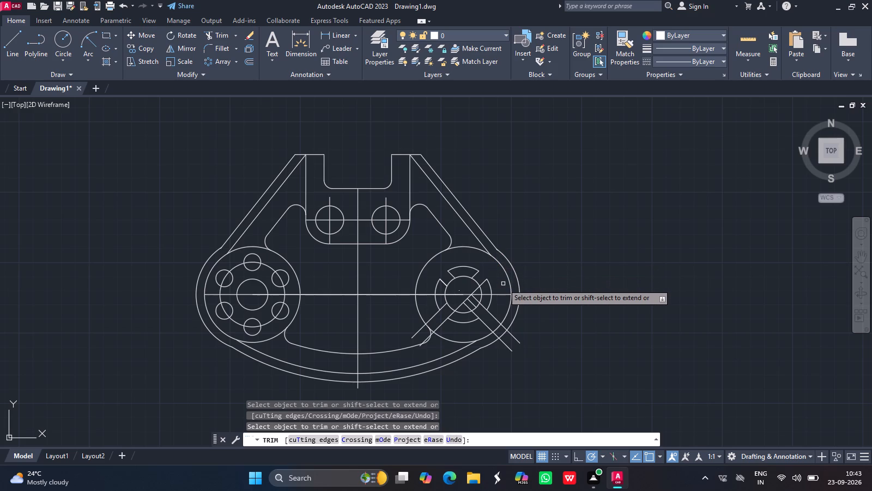
Trim the top and left arcs of the innermost right circle between the diagonal slots.
left_click(462, 276)
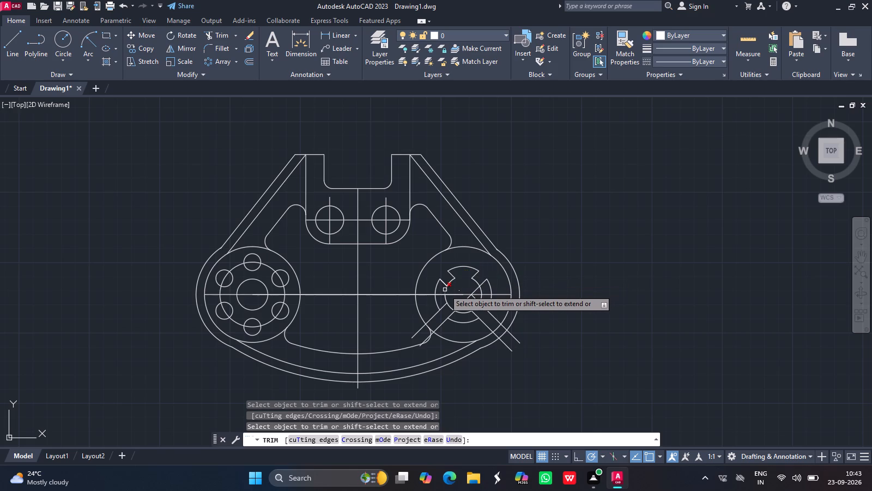
left_click(445, 290)
left_click(445, 300)
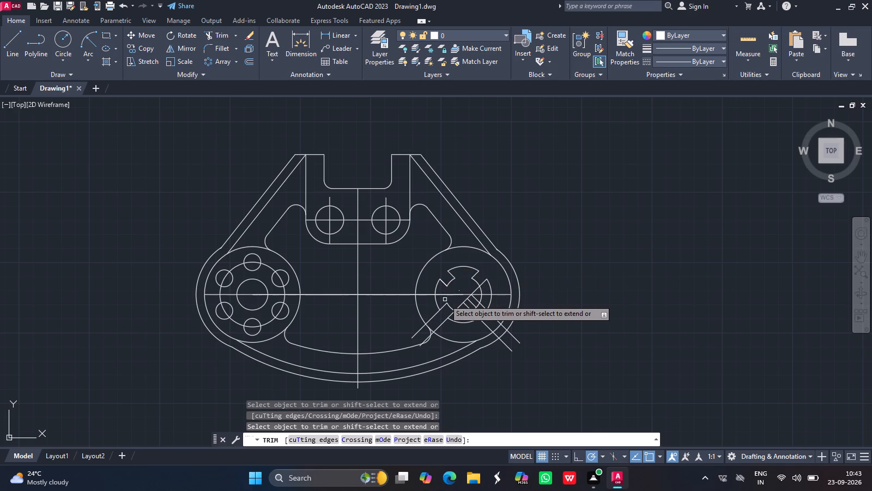
Trim the lower-left arm's two slot lines everywhere outside the right middle circle, including the ends crossing the pocket corner.
left_click(432, 318)
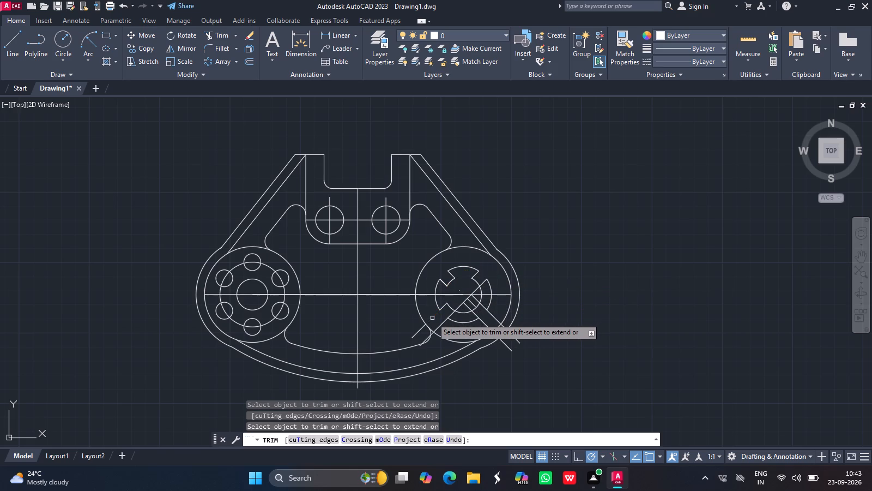
left_click(422, 331)
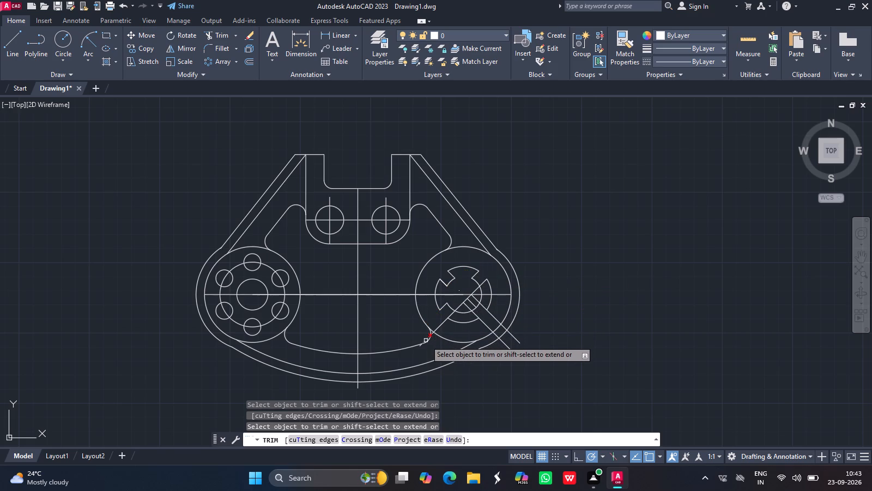
left_click(426, 340)
left_click(422, 346)
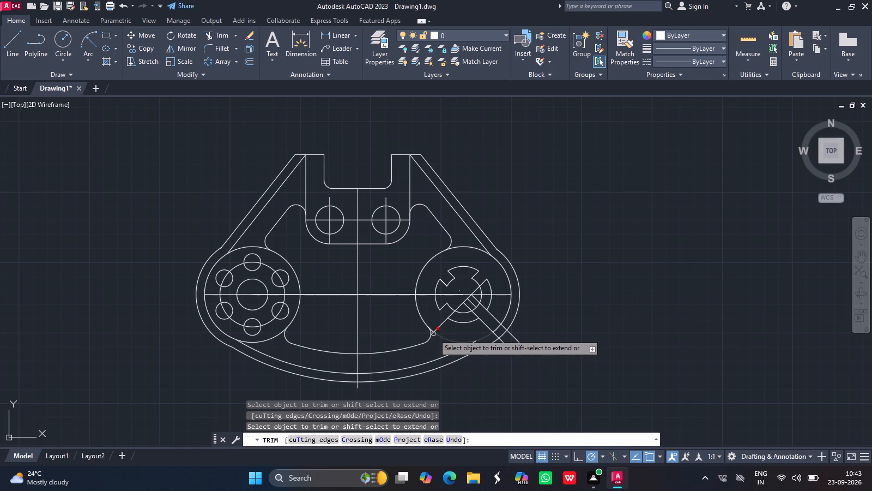
left_click_drag(433, 333, 439, 326)
left_click(439, 326)
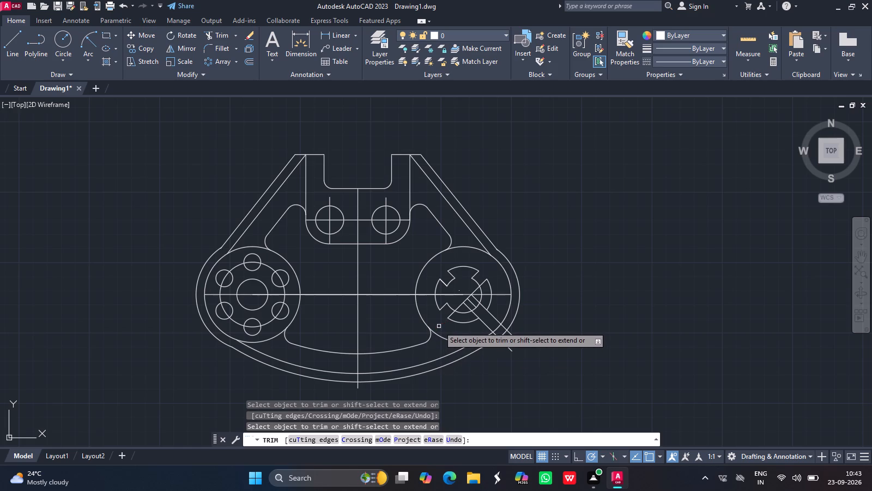
Trim the bottom and right arcs of the innermost right circle and the leftover slot-line segments inside the four-slot cutout.
left_click(462, 313)
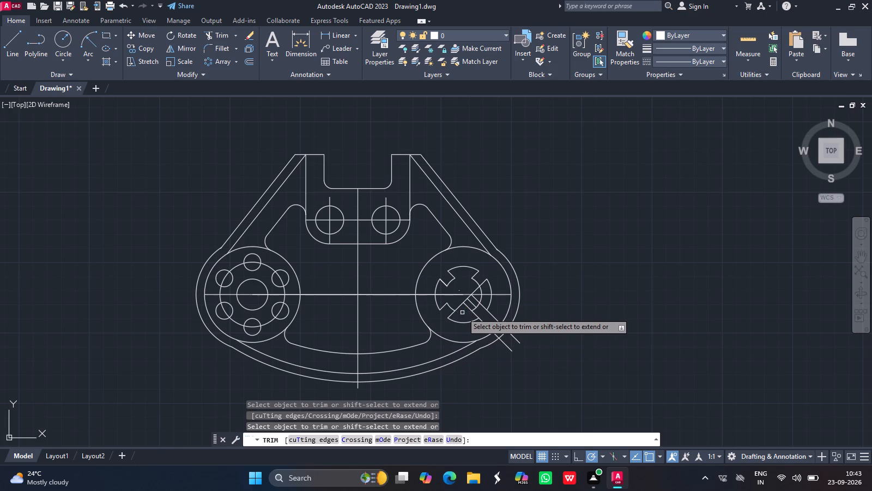
left_click(459, 308)
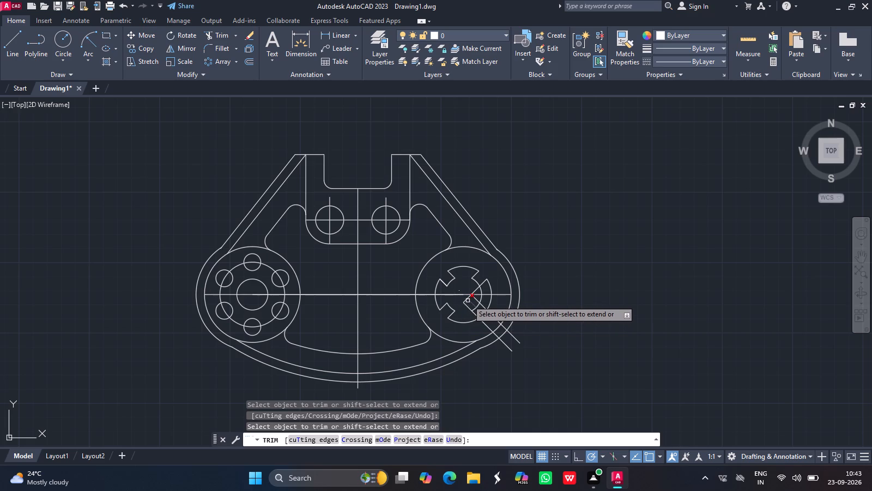
left_click(468, 300)
left_click_drag(465, 300, 465, 307)
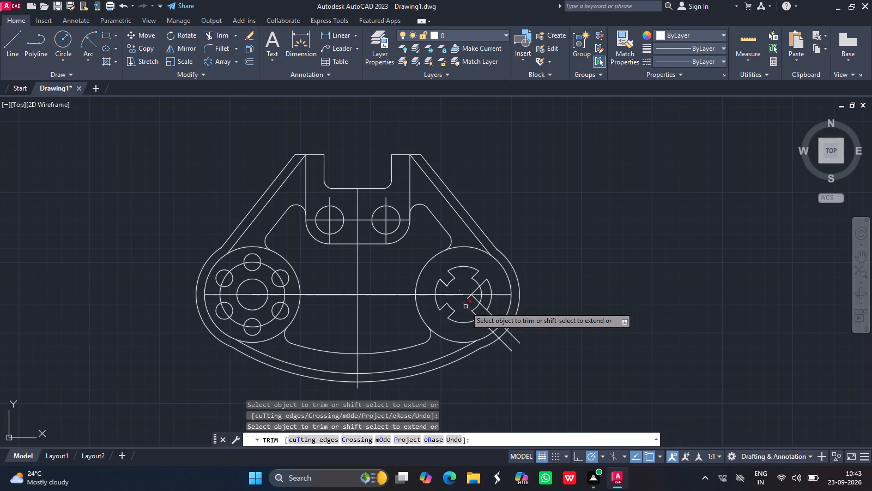
left_click_drag(465, 307, 468, 296)
left_click_drag(468, 296, 469, 297)
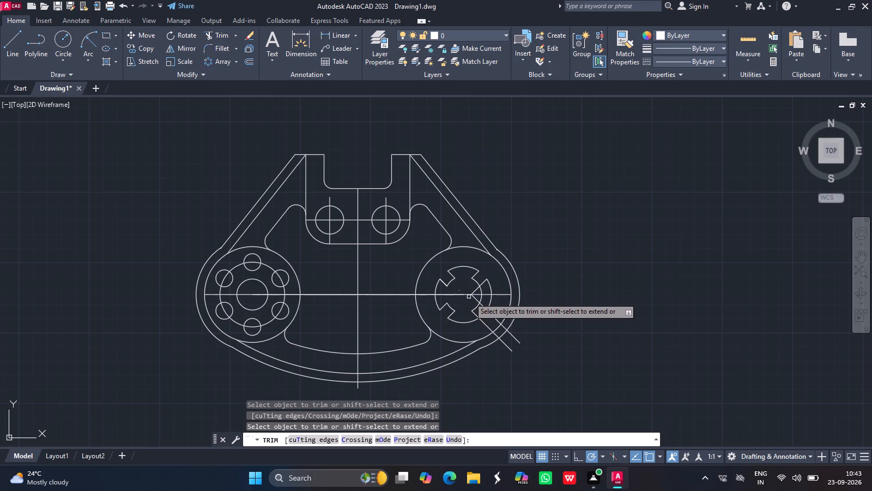
left_click_drag(469, 297, 476, 300)
left_click_drag(476, 300, 475, 289)
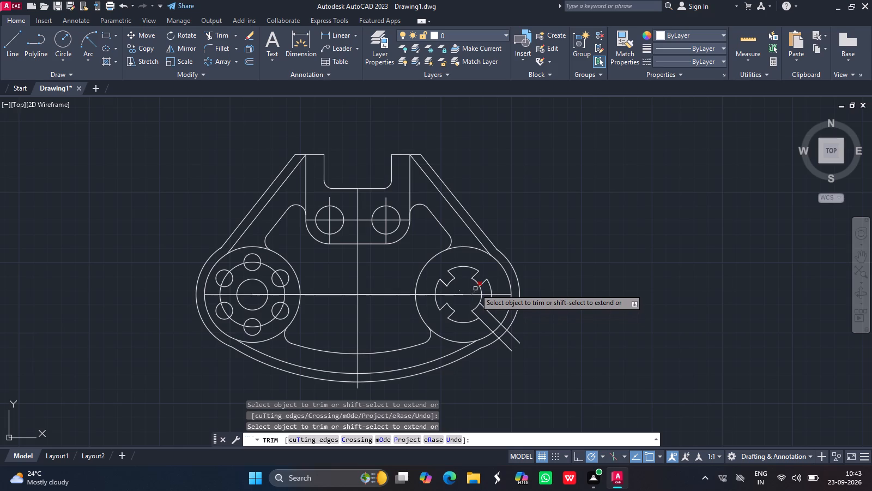
left_click_drag(475, 289, 480, 292)
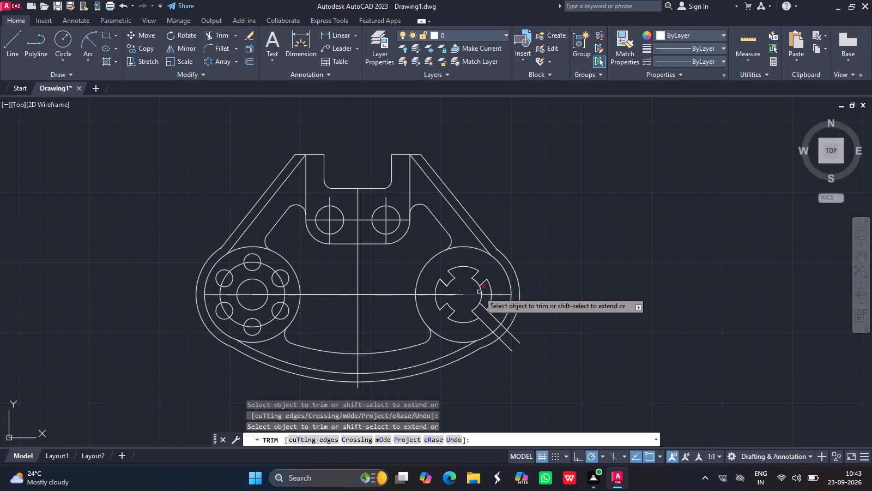
left_click_drag(480, 292, 481, 291)
left_click_drag(481, 291, 480, 300)
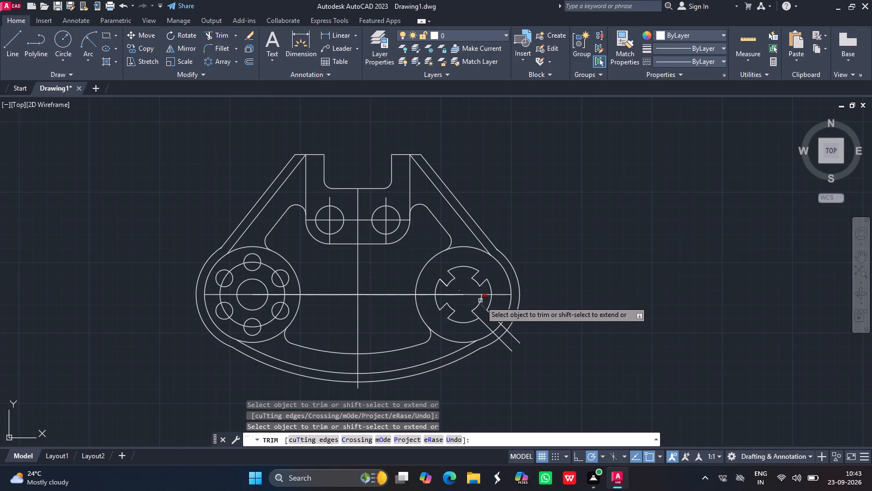
left_click_drag(480, 300, 480, 299)
left_click(480, 299)
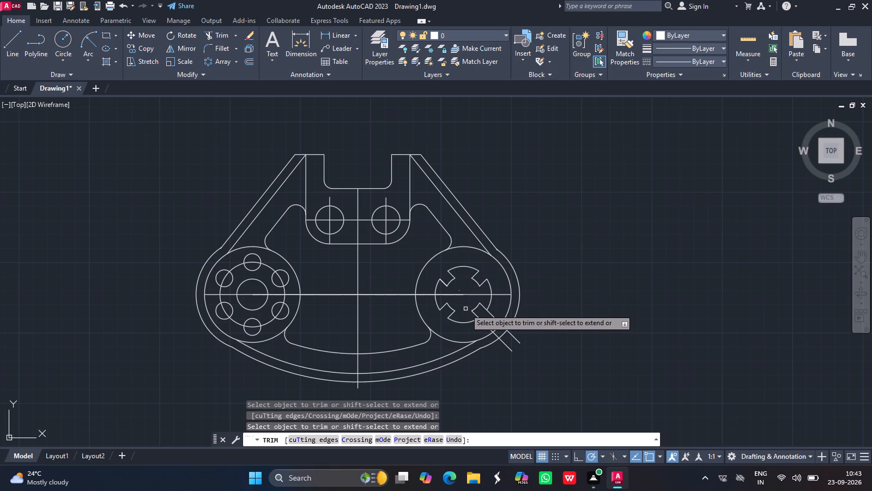
Trim the lower-right arm's two slot lines everywhere outside the right middle circle, including the ends beyond the outer profile.
left_click(488, 327)
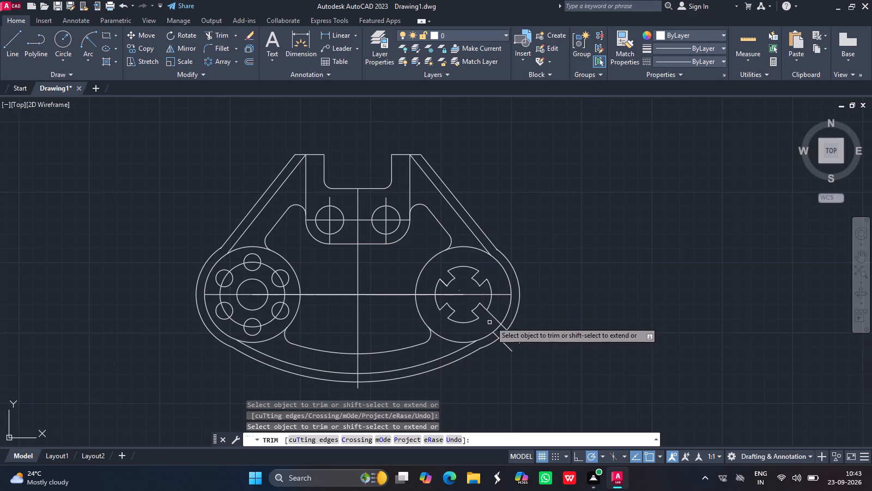
left_click_drag(496, 318, 504, 326)
left_click_drag(504, 326, 496, 334)
left_click(496, 334)
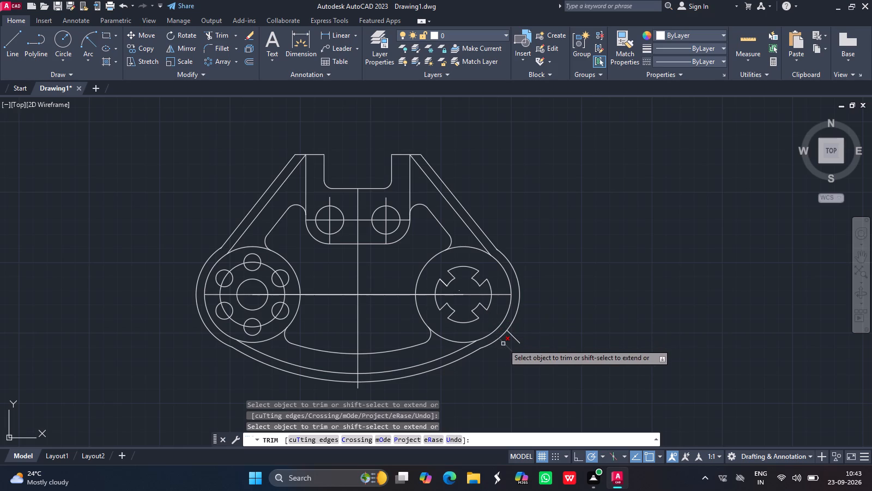
left_click_drag(503, 344, 513, 337)
left_click(513, 337)
key("Return")
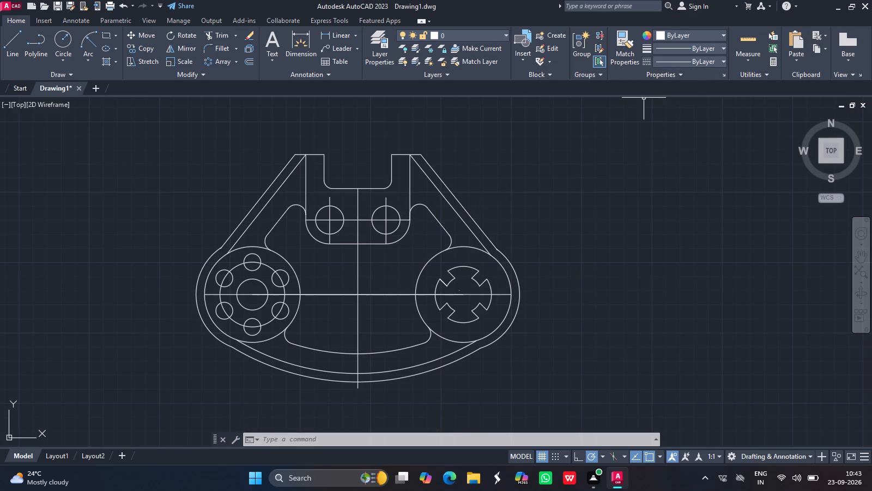
Load the CENTER linetype from acadiso.lin into the drawing.
left_click(719, 62)
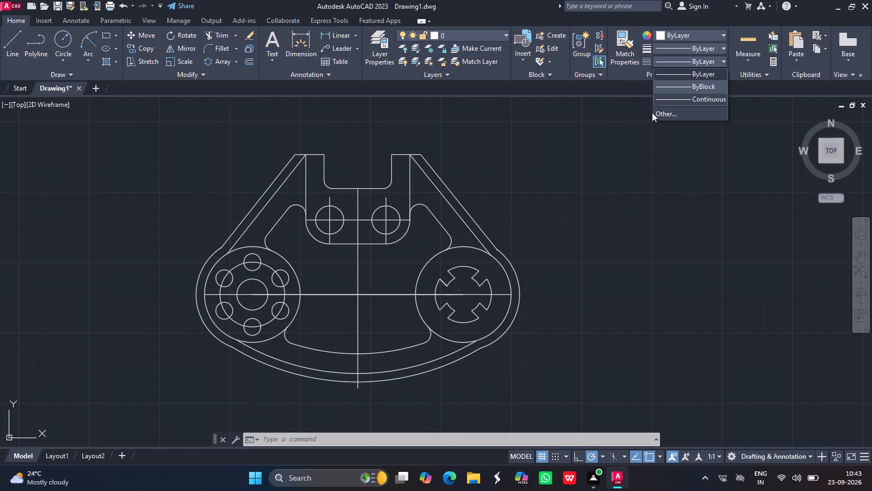
left_click(661, 111)
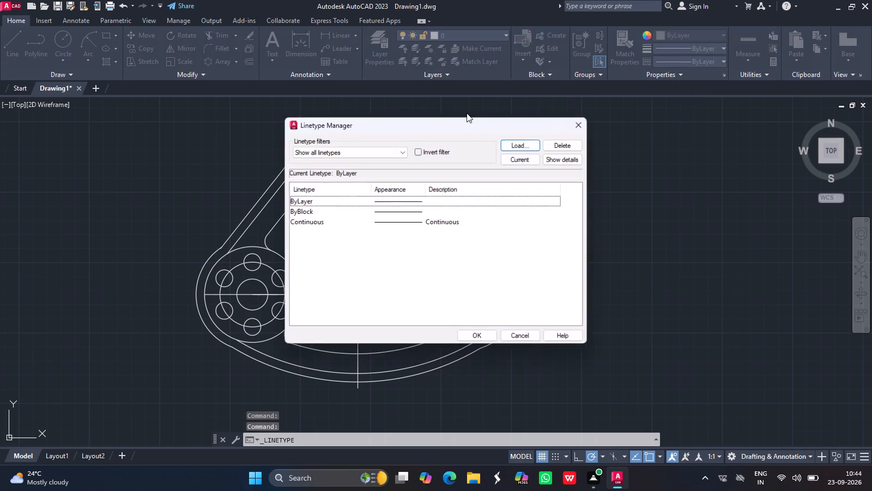
left_click(523, 148)
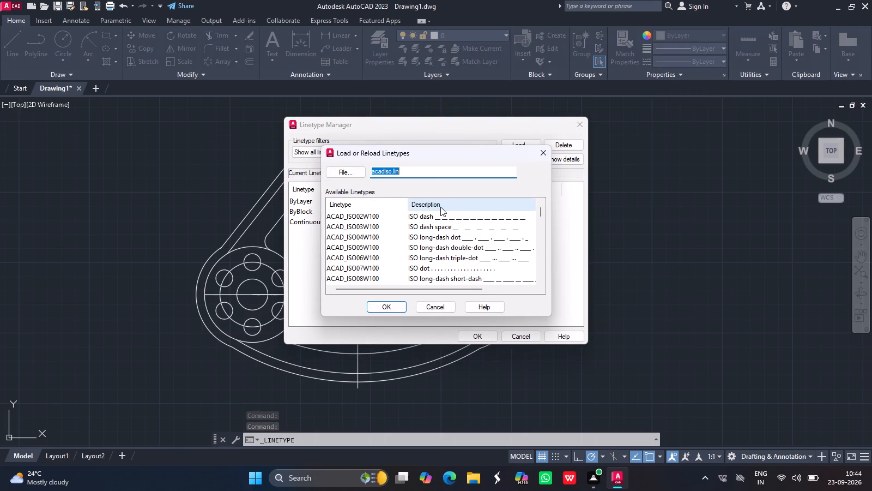
scroll(440, 207, "down", 9)
scroll(440, 207, "up", 7)
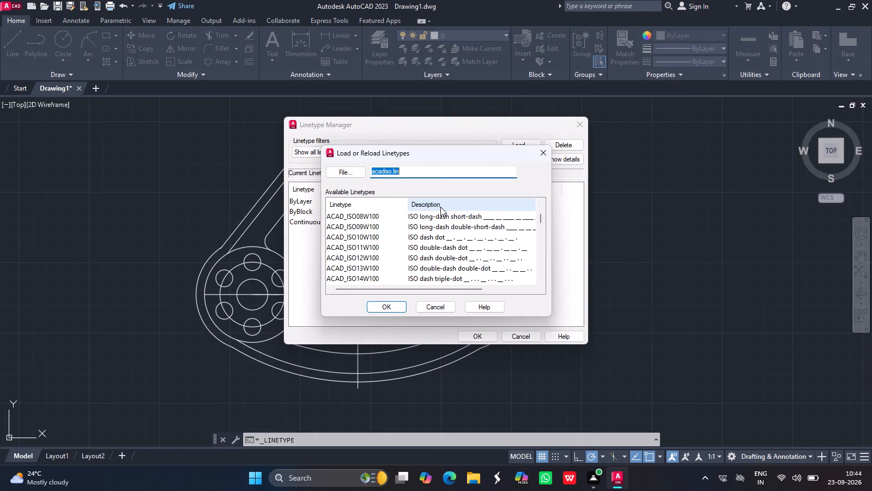
scroll(410, 236, "down", 1)
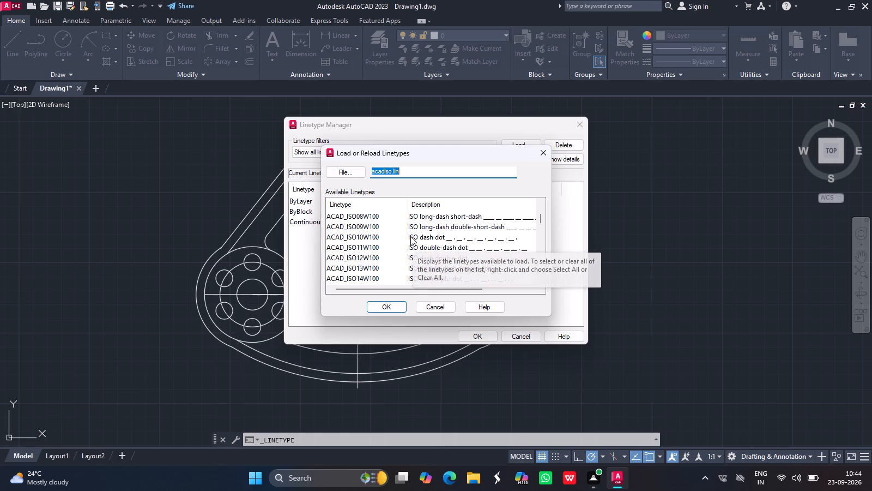
scroll(410, 236, "down", 4)
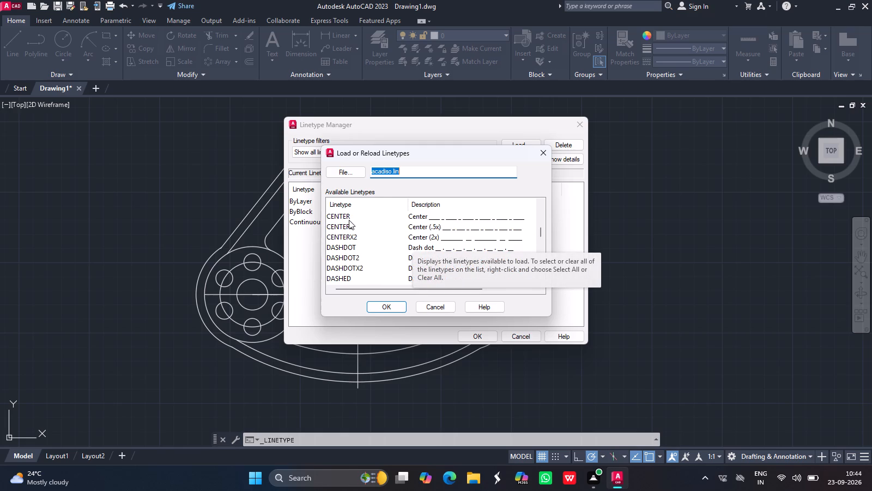
left_click(349, 220)
left_click(392, 305)
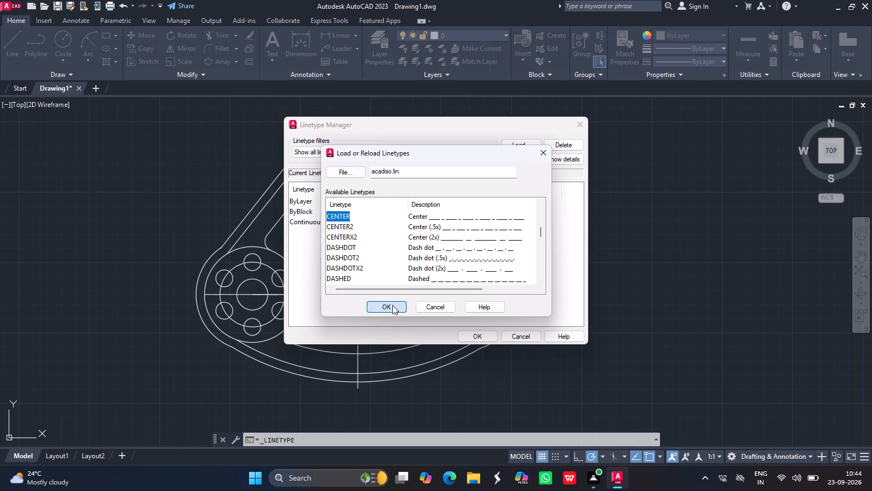
right_click_drag(390, 306, 378, 378)
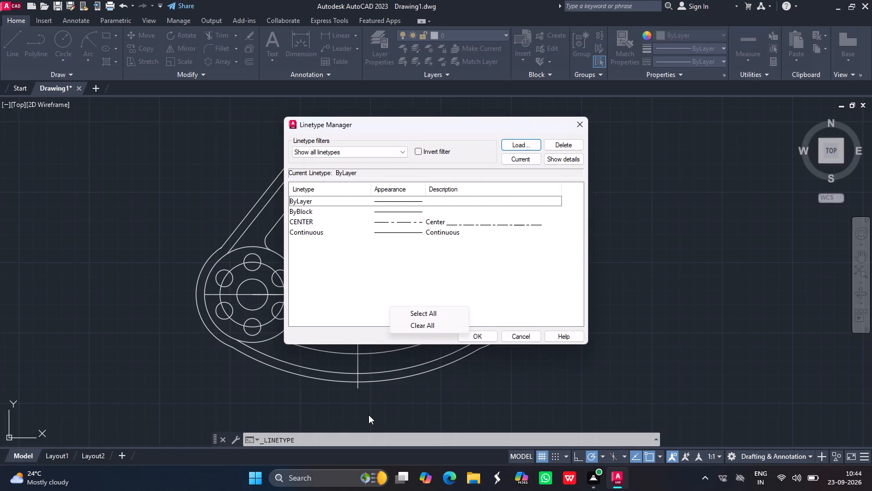
left_click_drag(499, 274, 481, 334)
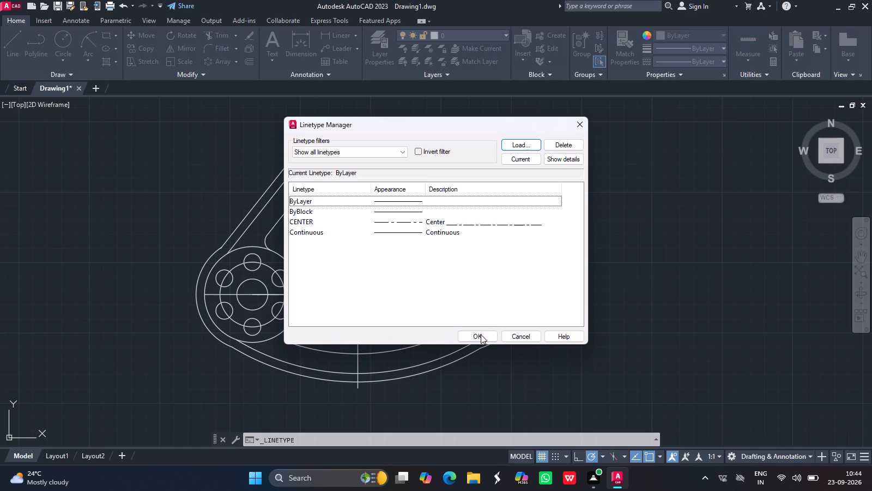
left_click(481, 334)
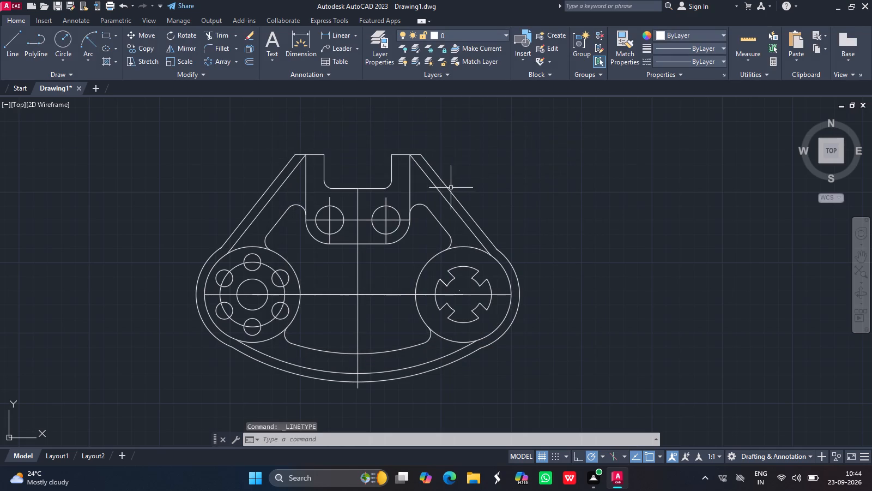
Assign the CENTER linetype to the two-hole section's side, bottom and hole centre lines, the main vertical and horizontal axes, and the six-hole pitch circle.
left_click(411, 187)
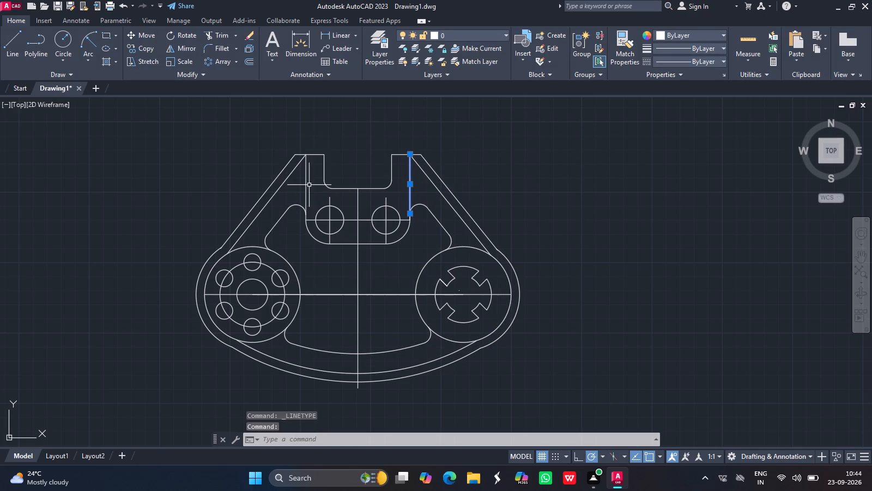
left_click(306, 182)
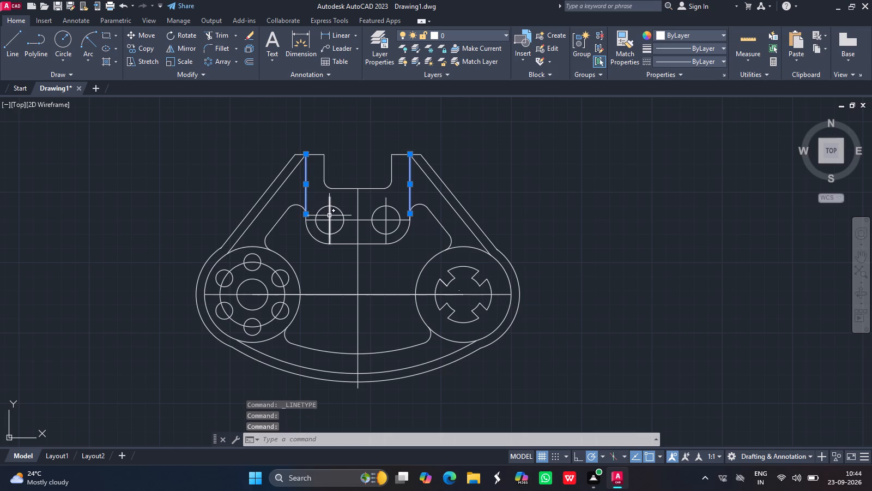
left_click_drag(330, 215, 322, 221)
left_click(322, 221)
left_click(387, 209)
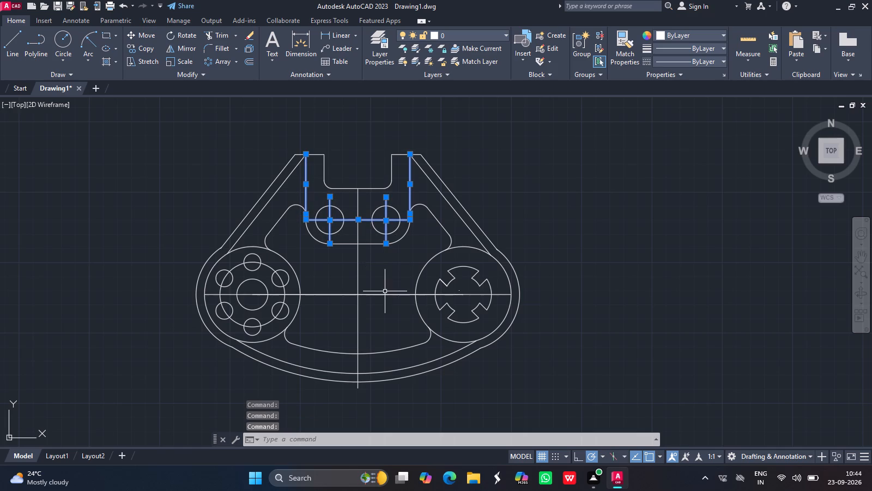
left_click_drag(356, 272, 360, 250)
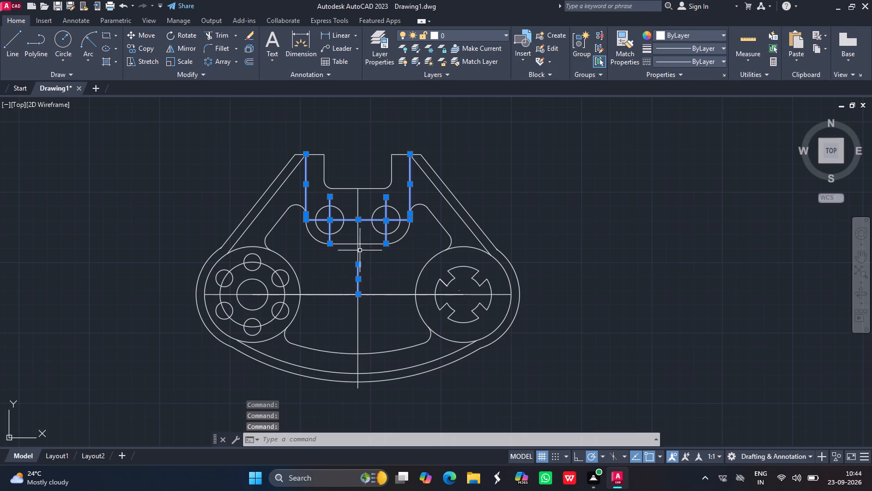
left_click_drag(360, 250, 357, 243)
left_click(357, 243)
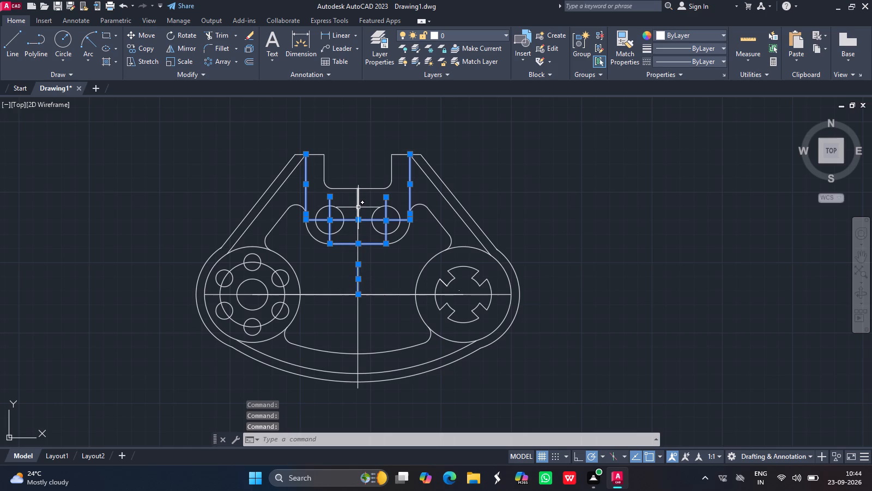
left_click(358, 207)
left_click(359, 227)
left_click_drag(358, 316, 383, 295)
left_click(383, 295)
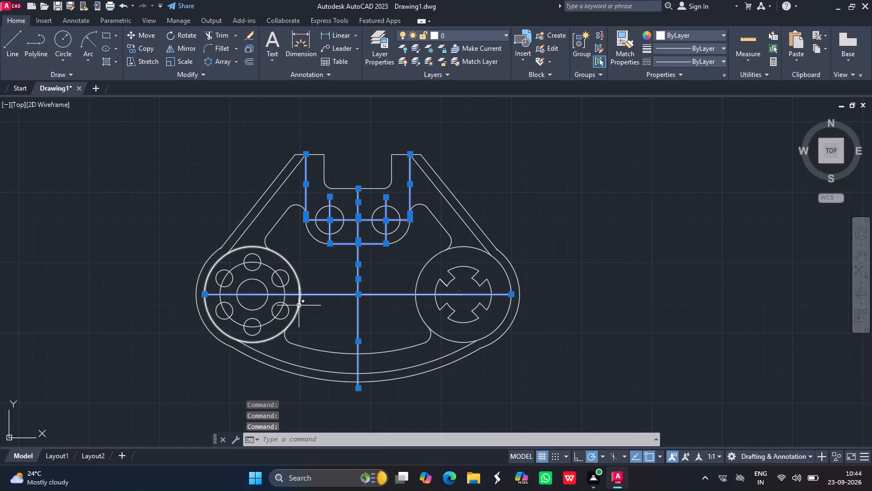
left_click(235, 268)
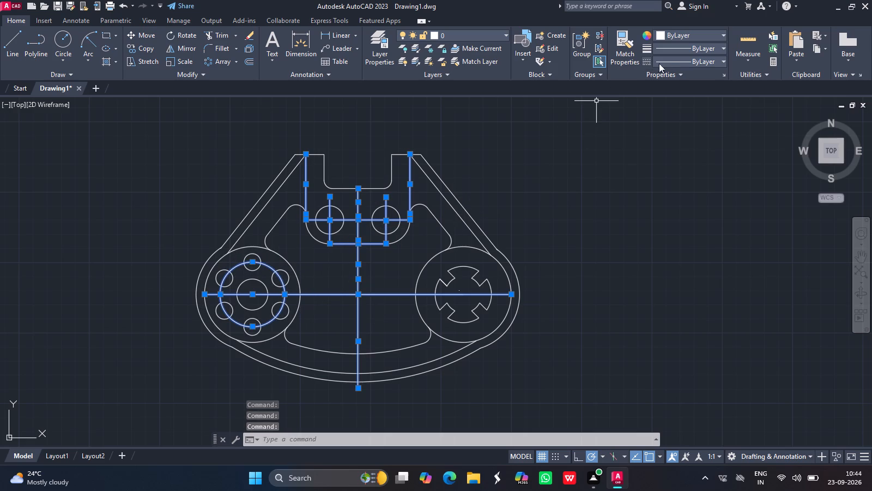
left_click(723, 58)
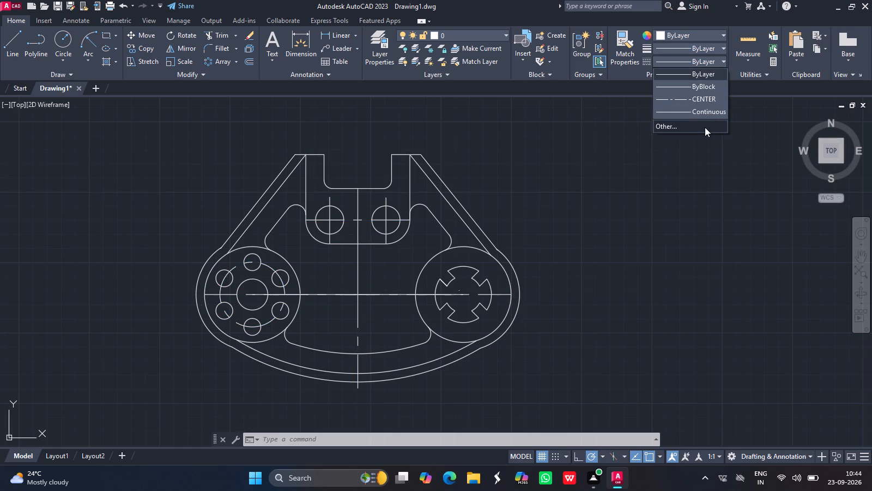
left_click(678, 99)
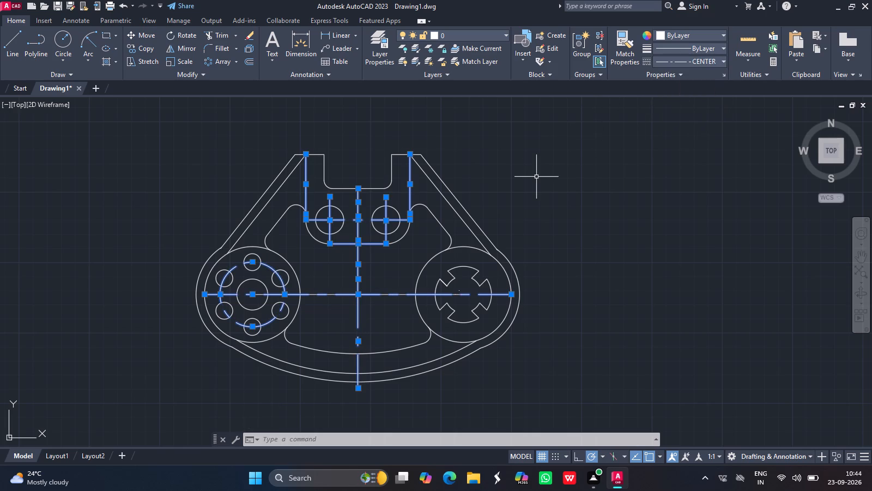
Set the linetype scale of the selected centre lines and pitch circle to 0.25.
right_click(536, 177)
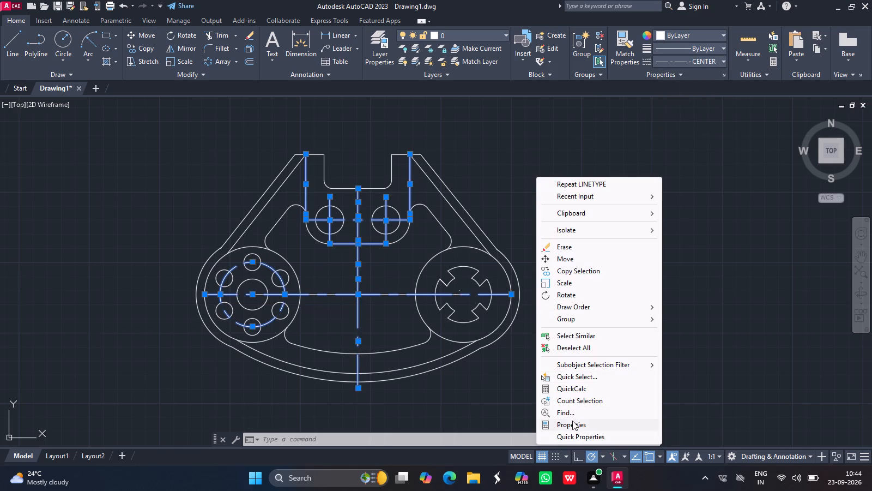
left_click(572, 421)
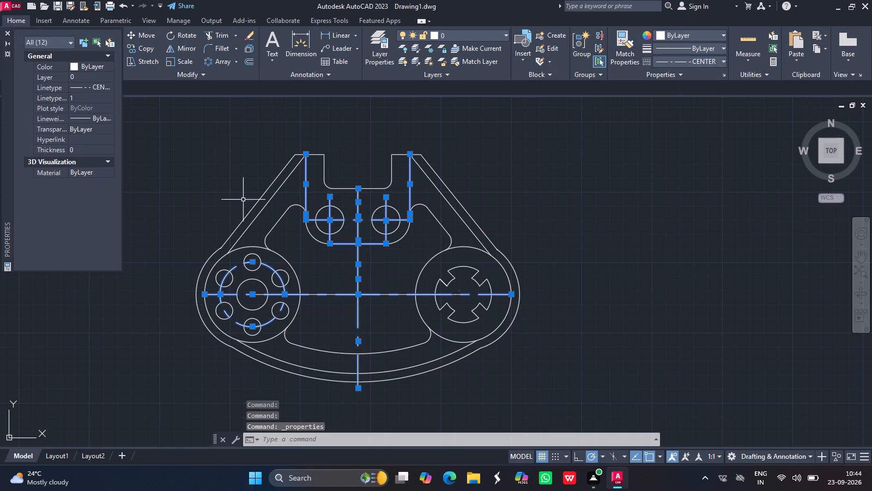
left_click(82, 99)
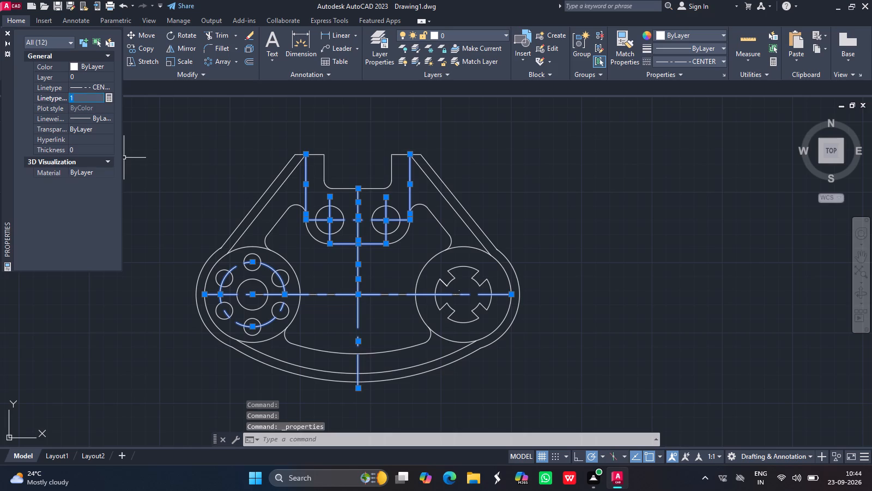
key("BackSpace")
type("0.25")
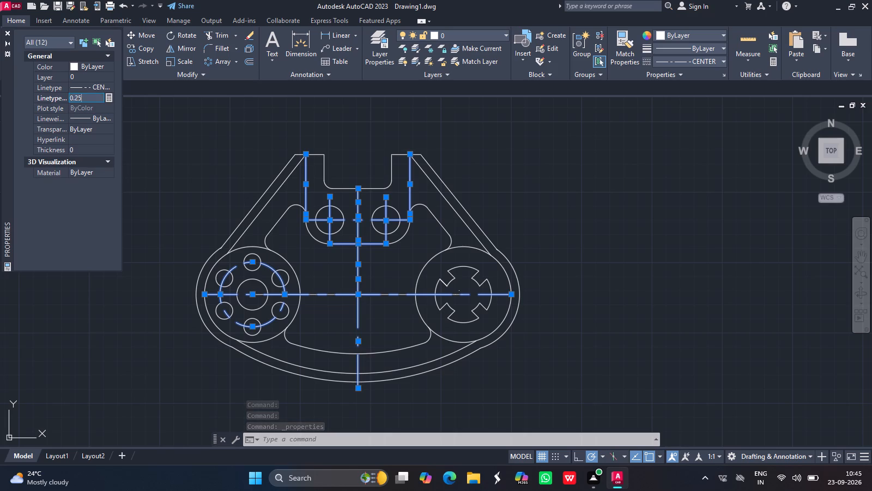
key("Return")
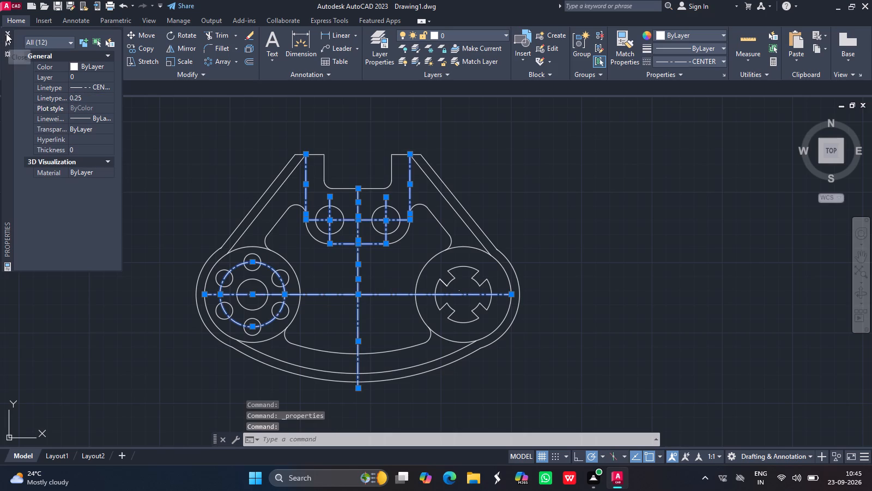
left_click(6, 33)
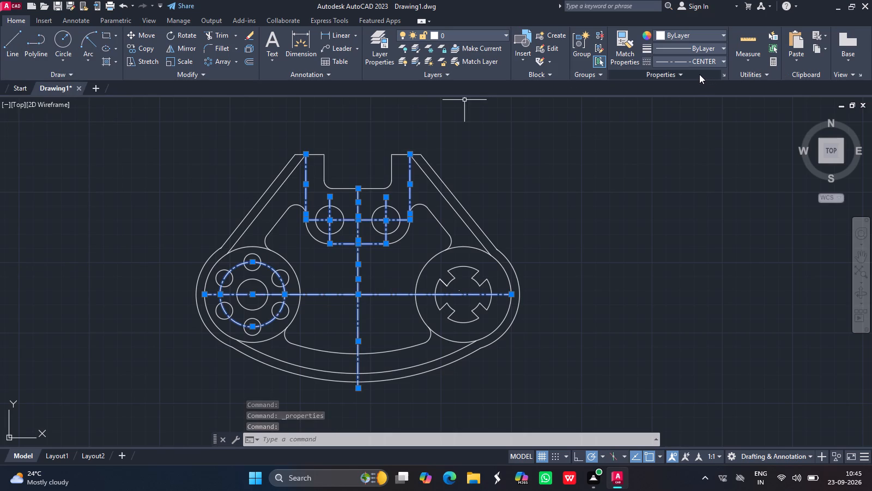
Set the transparency of the selected centre lines and pitch circle to 60 and clear the selection.
left_click(699, 74)
left_click(707, 101)
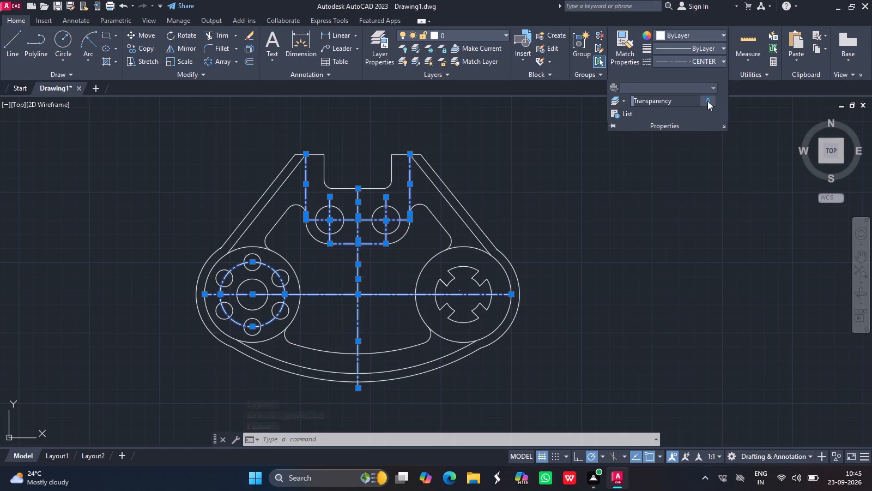
key("BackSpace")
type("60")
key("Return")
left_click(533, 241)
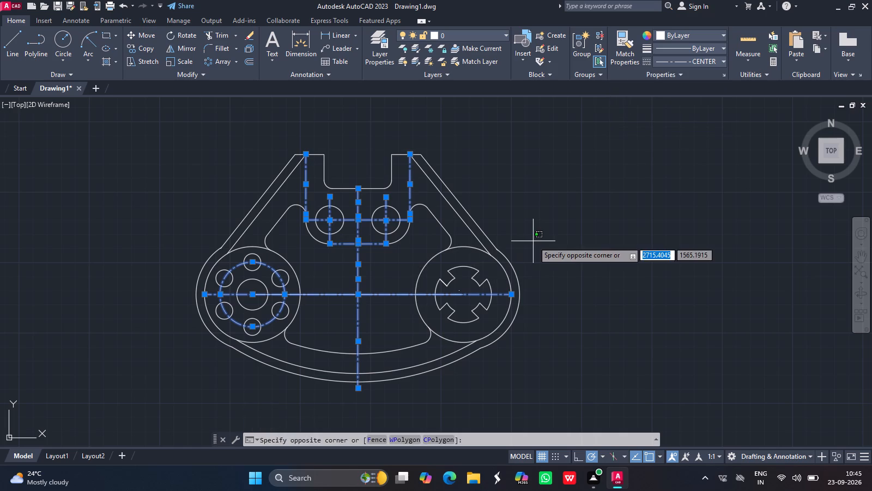
key("Escape")
key("Escape")
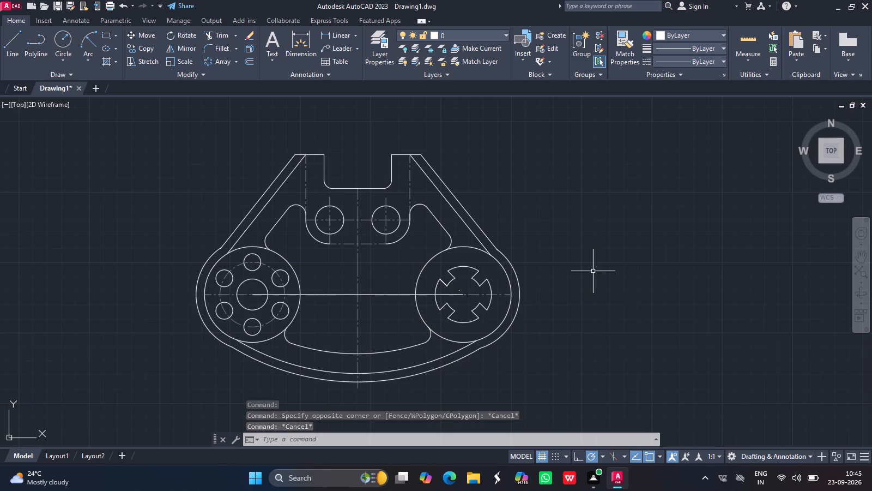
Move the horizontal centre line clear of its place and erase the overlapping solid line between the two large circles' centres.
left_click(379, 295)
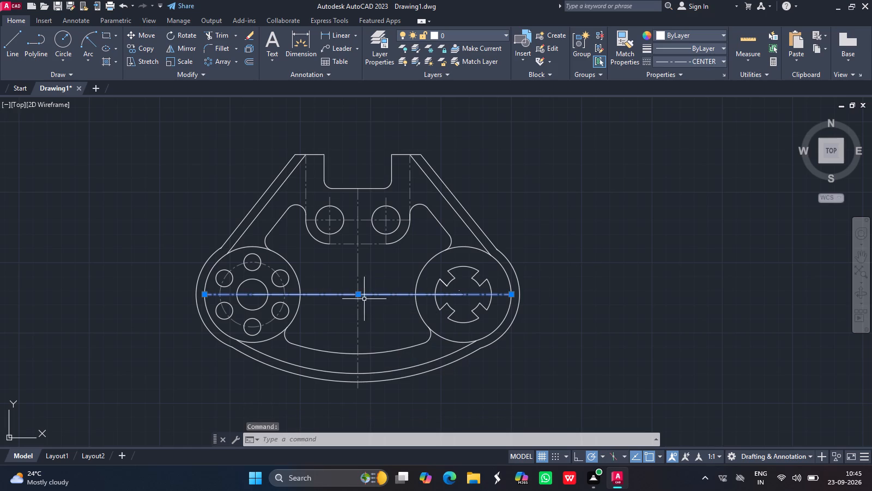
type("move")
key("Return")
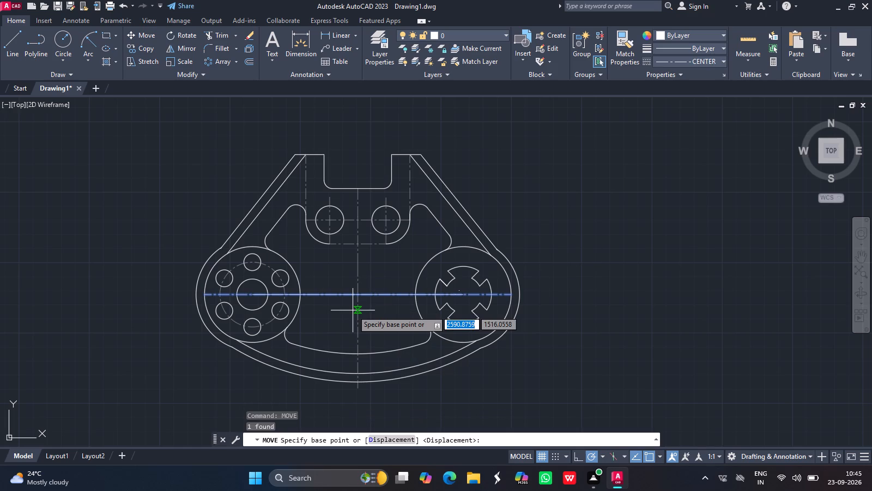
left_click_drag(358, 296, 517, 235)
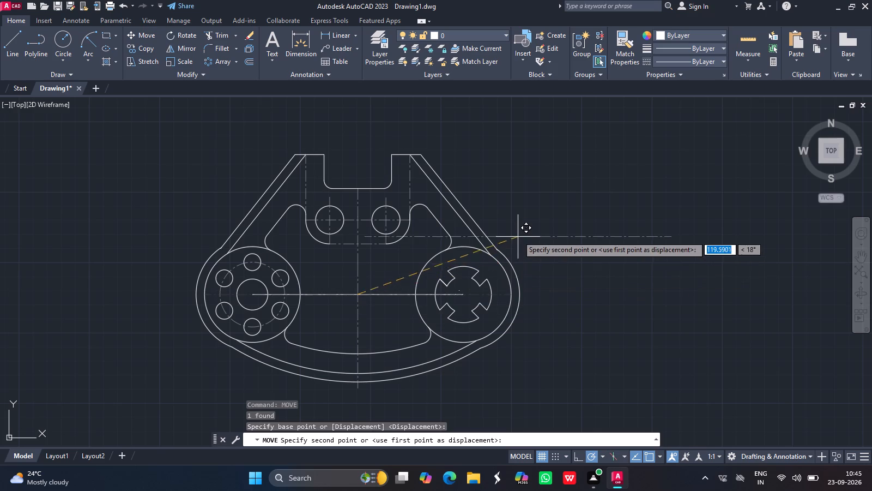
left_click_drag(517, 235, 516, 231)
left_click(516, 231)
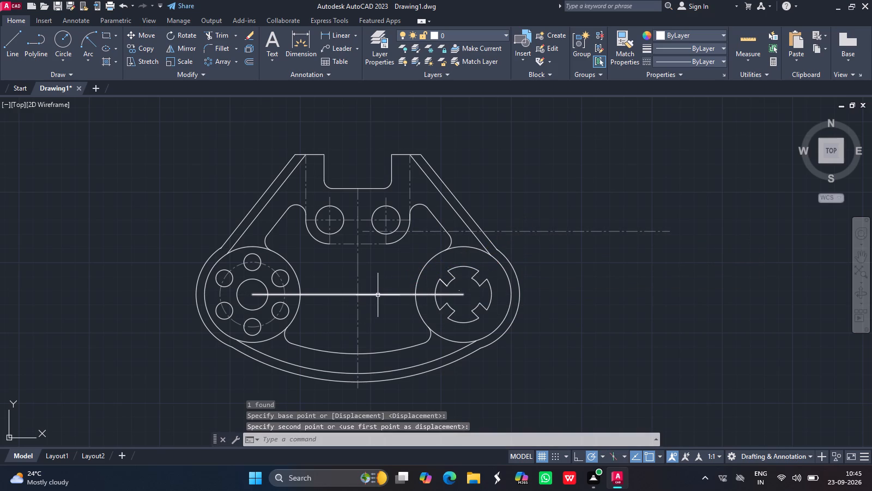
left_click(378, 295)
key("Delete")
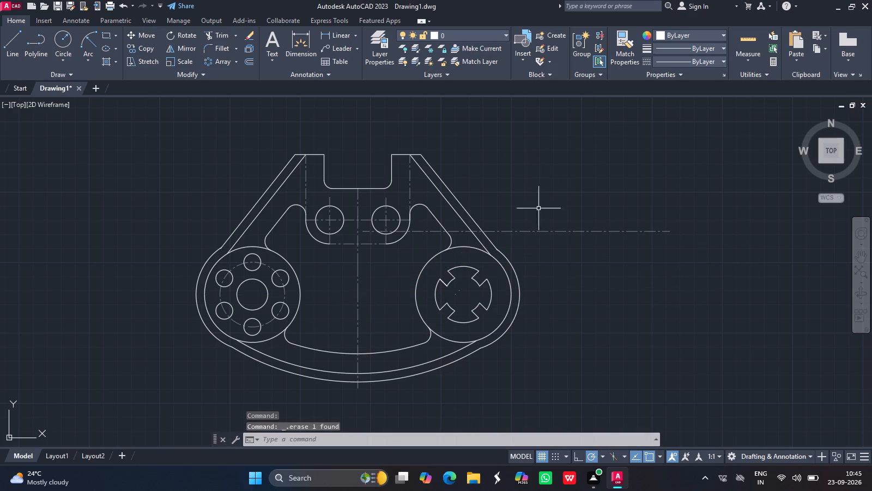
Move the horizontal centre line back by its right end to the right quadrant of the large circle around the four-slot cutout.
left_click(530, 233)
left_click(529, 231)
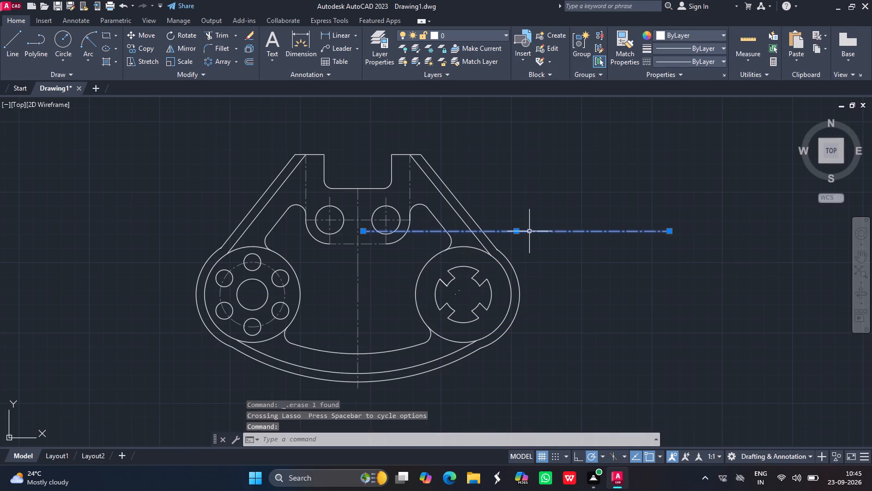
type("movr")
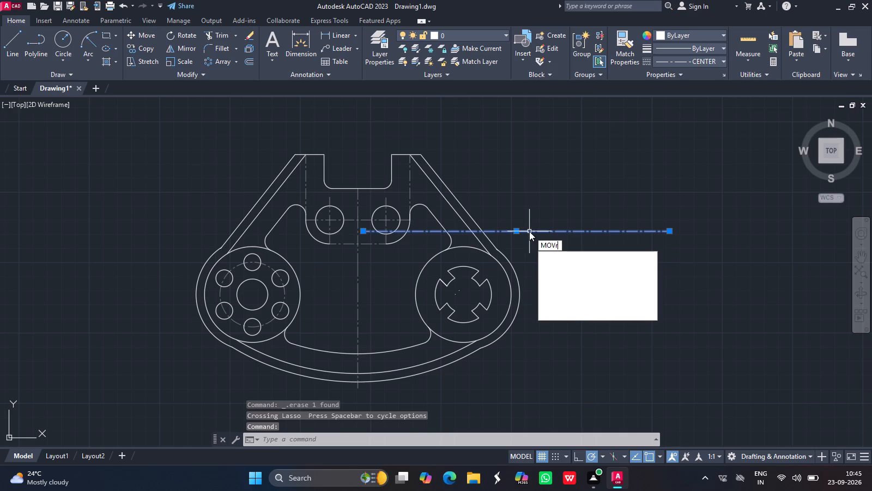
key("BackSpace")
key("e")
key("Return")
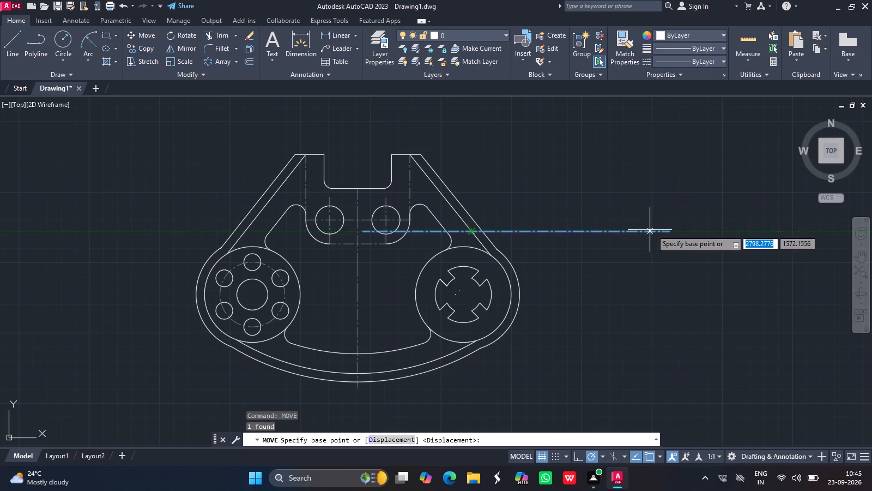
left_click_drag(668, 232, 523, 333)
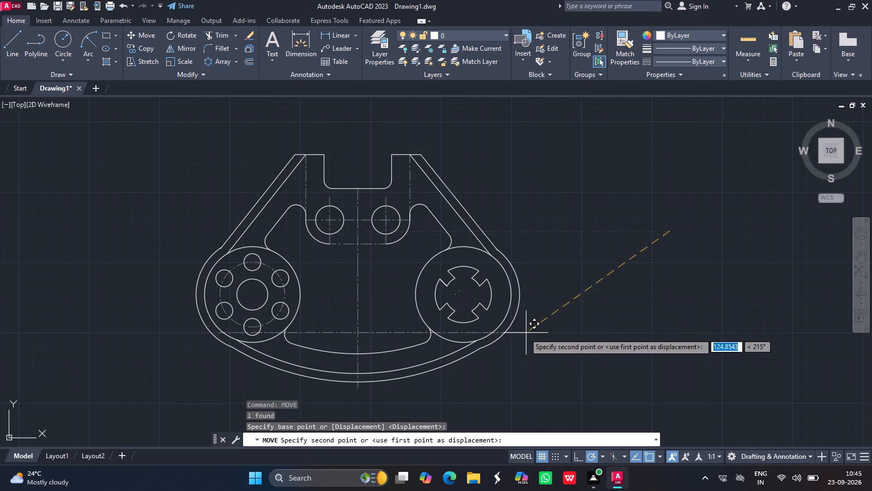
left_click_drag(523, 333, 512, 298)
left_click(512, 298)
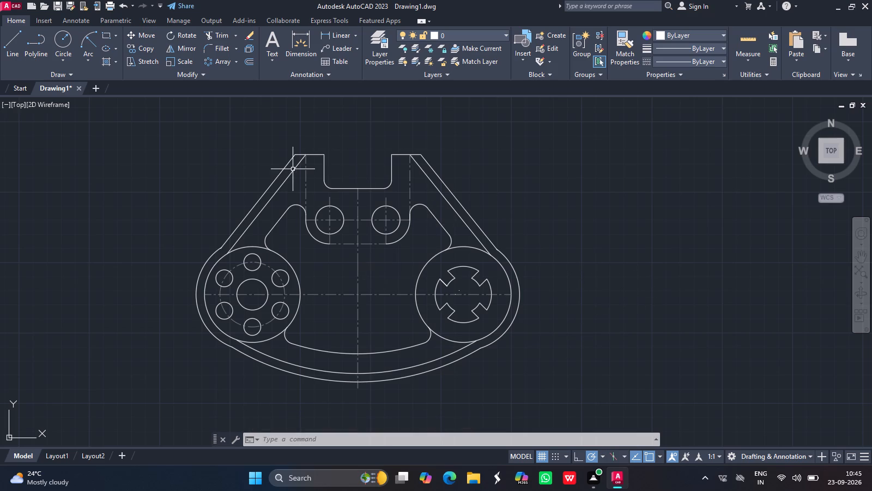
Replace the bottom centre-linetype line of the two-hole section with a solid line joining the lower ends of its two corner arcs.
left_click(346, 244)
key("Delete")
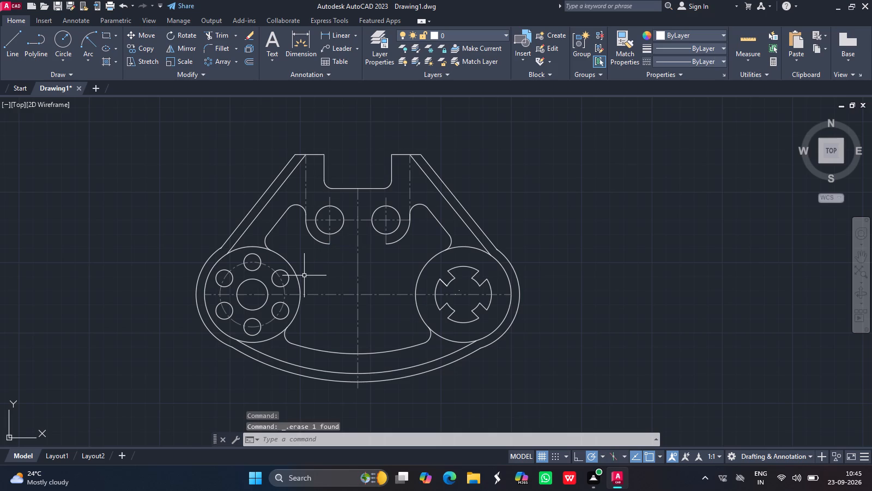
left_click(11, 33)
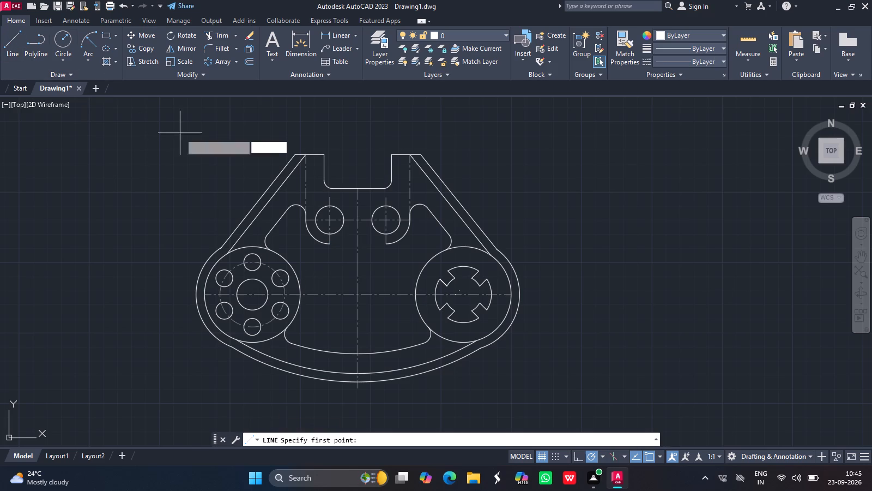
left_click_drag(332, 244, 367, 248)
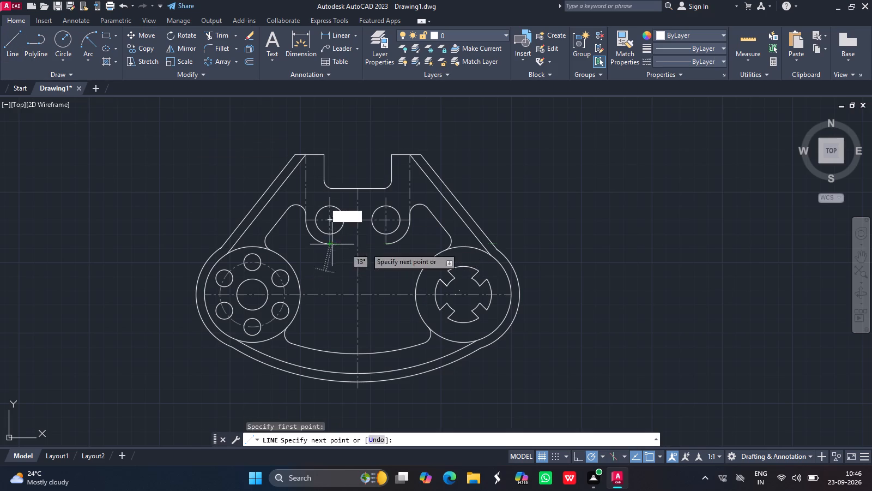
left_click_drag(367, 248, 391, 246)
left_click(391, 246)
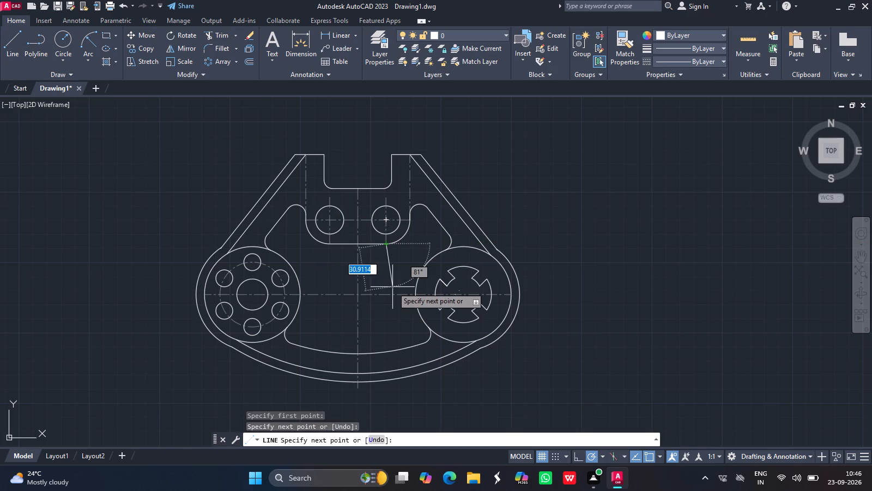
key("Return")
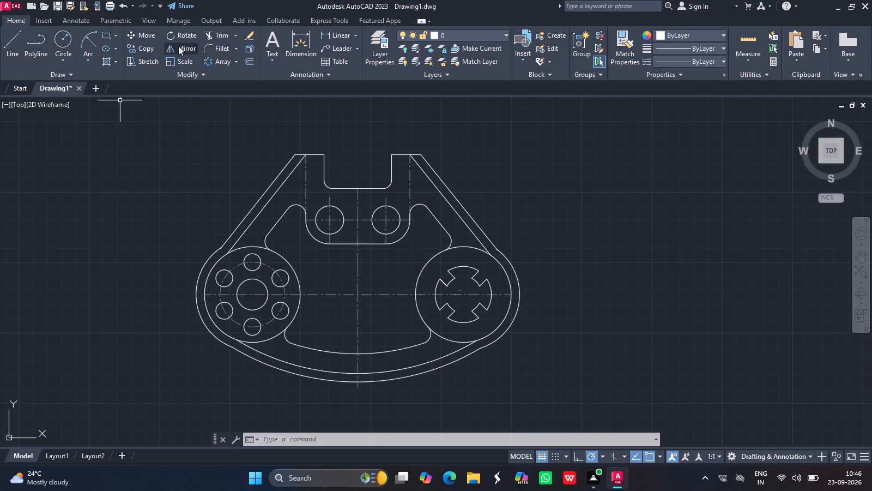
Add a horizontal linear dimension between the top ends of the two-hole section's side centre lines, placed above the part.
left_click(336, 34)
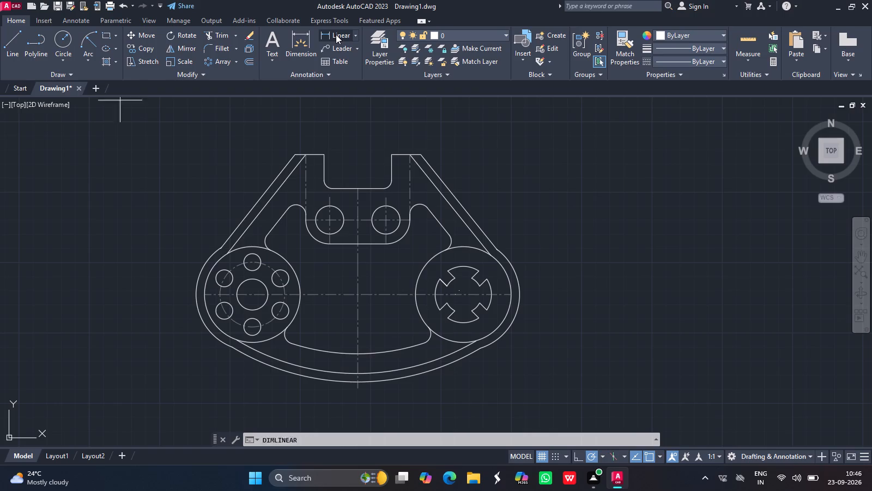
left_click(330, 39)
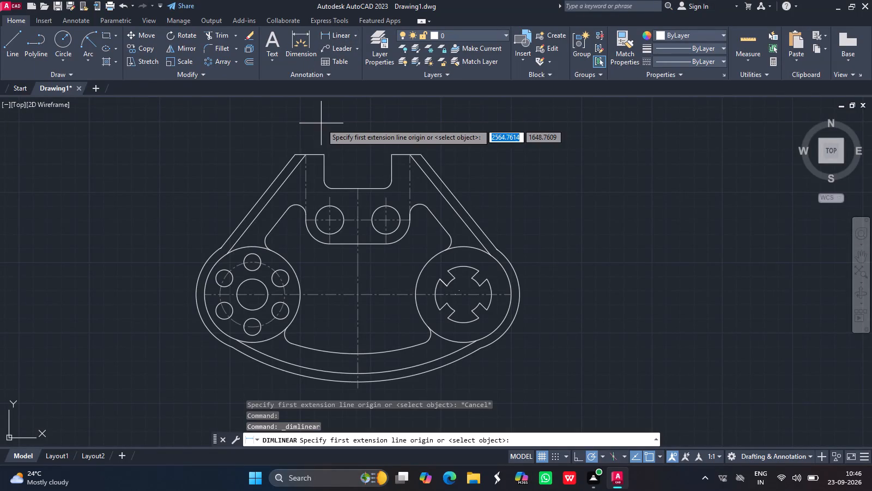
left_click_drag(306, 156, 373, 138)
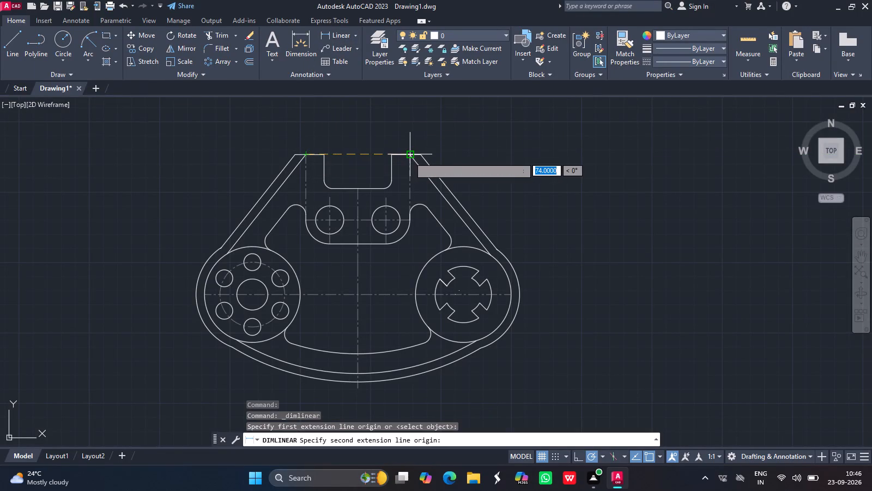
left_click_drag(409, 157, 406, 136)
left_click(406, 136)
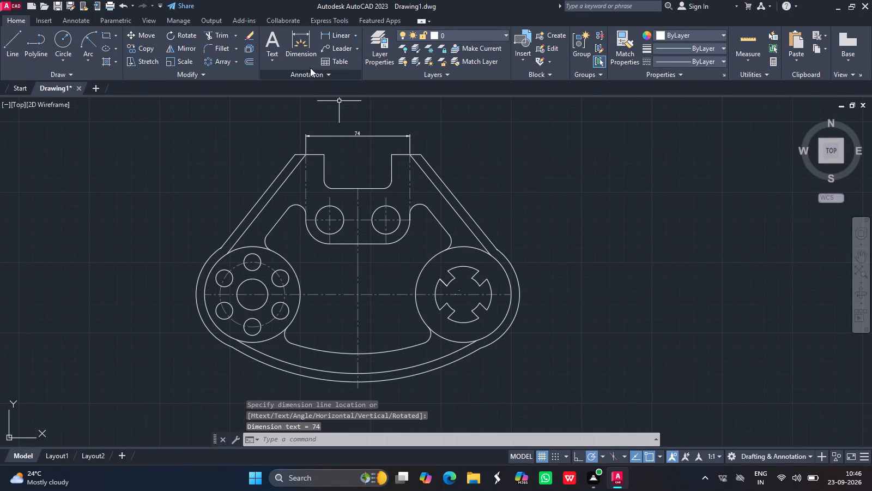
Add a horizontal linear dimension for the top notch's width, placed just above the notch opening.
left_click(334, 33)
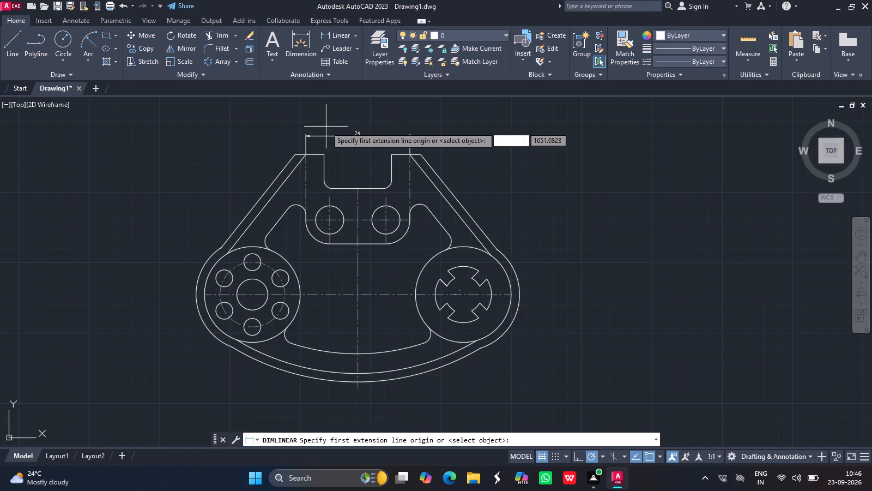
left_click_drag(324, 153, 378, 157)
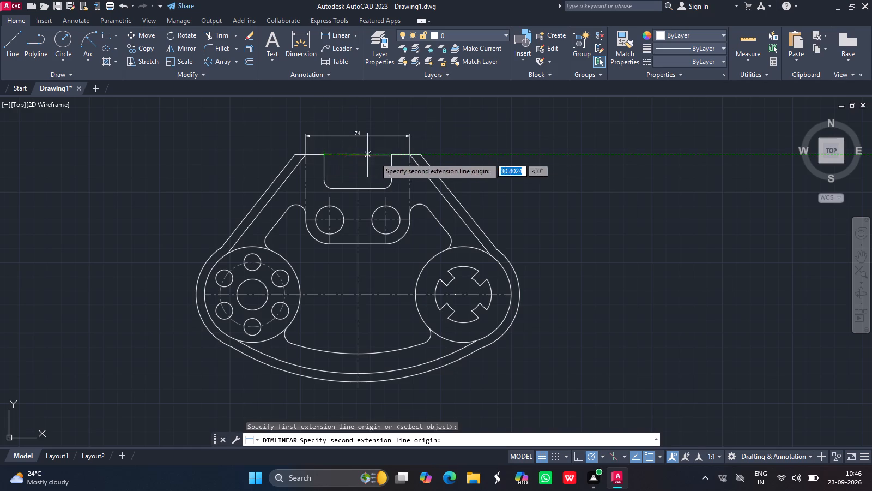
left_click_drag(378, 157, 391, 158)
left_click_drag(391, 158, 391, 145)
left_click(391, 145)
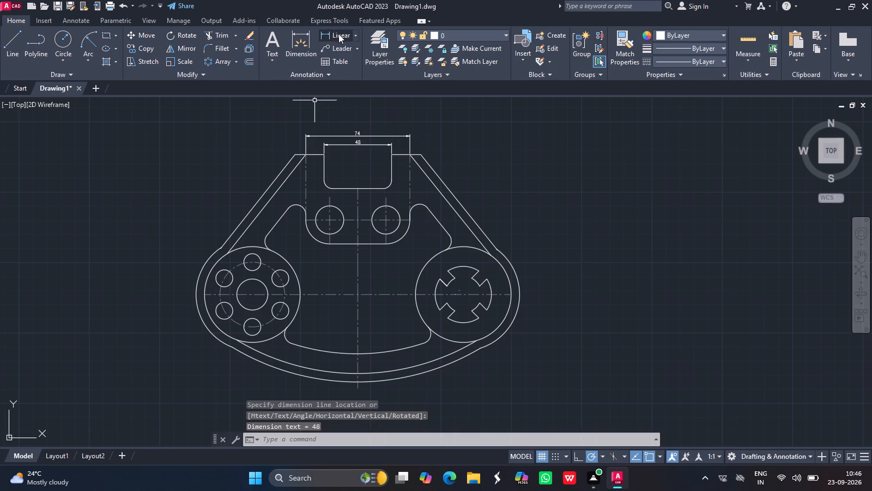
Add a horizontal linear dimension between the centres of the two holes, placed above them inside the notch.
left_click(338, 34)
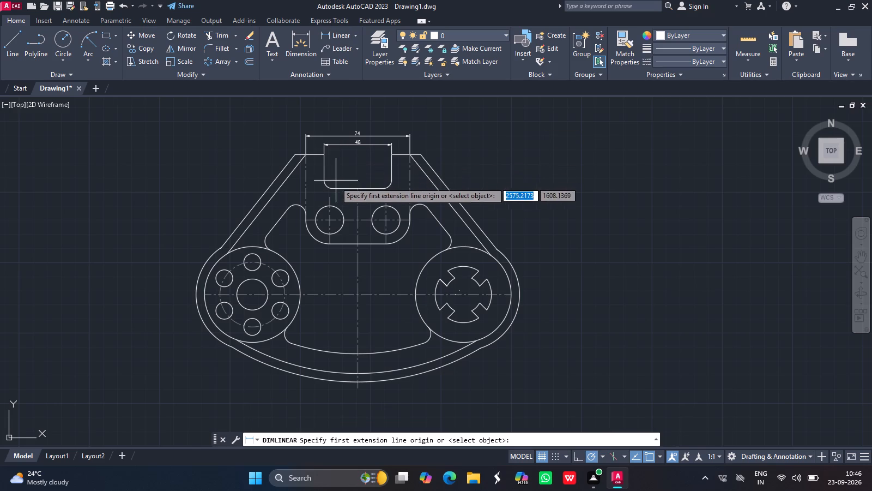
left_click(331, 221)
left_click_drag(385, 223, 383, 178)
left_click(383, 178)
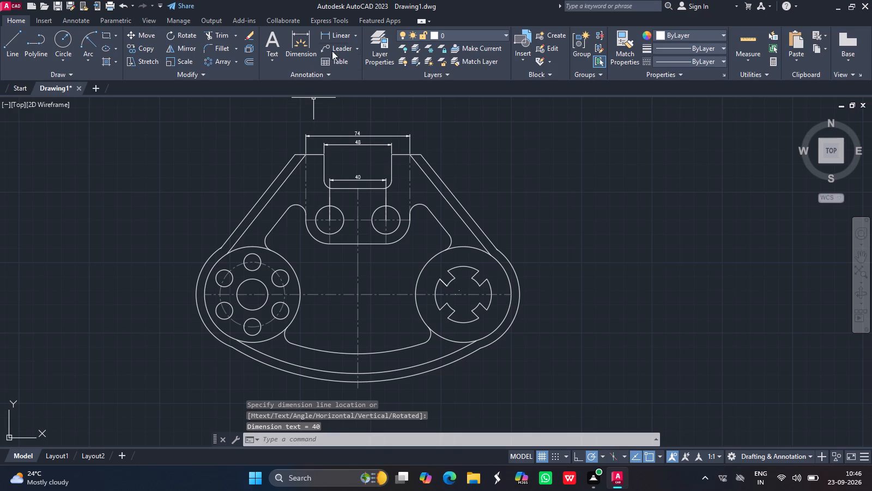
Add a horizontal linear dimension between the centres of the six-hole array and the four-slot cutout, placed below the part.
left_click(337, 37)
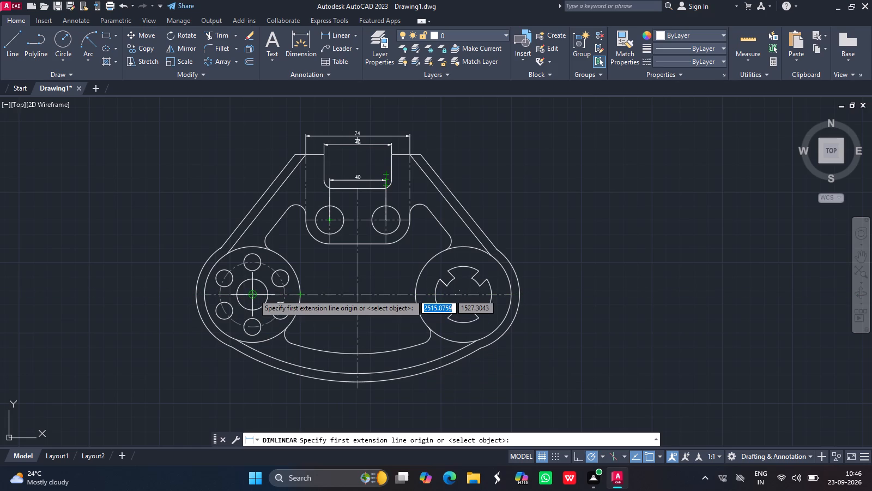
left_click_drag(253, 294, 445, 306)
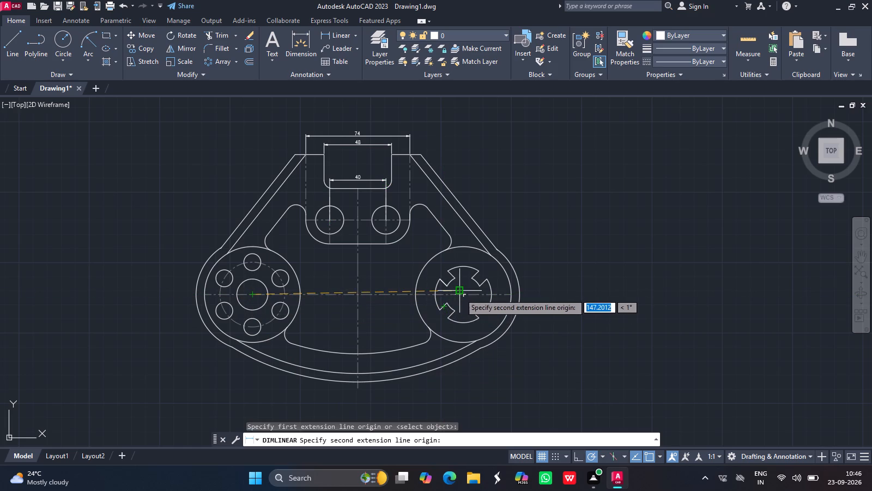
left_click_drag(462, 295, 464, 376)
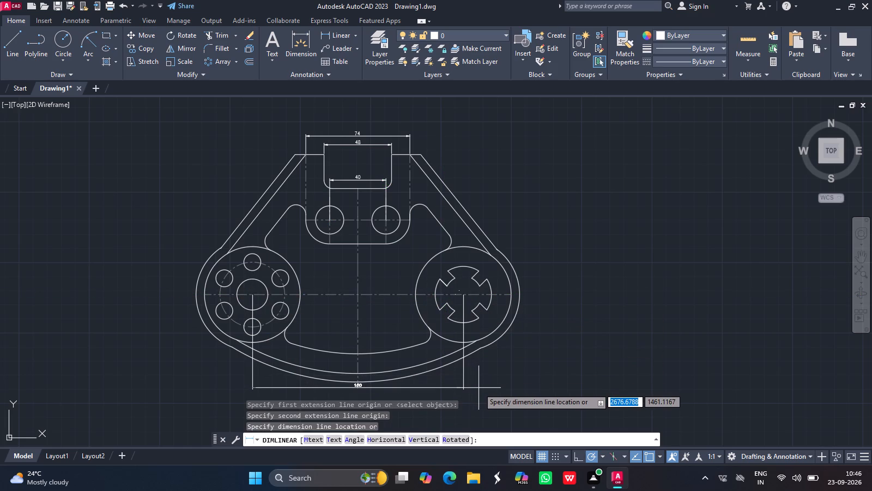
left_click(479, 388)
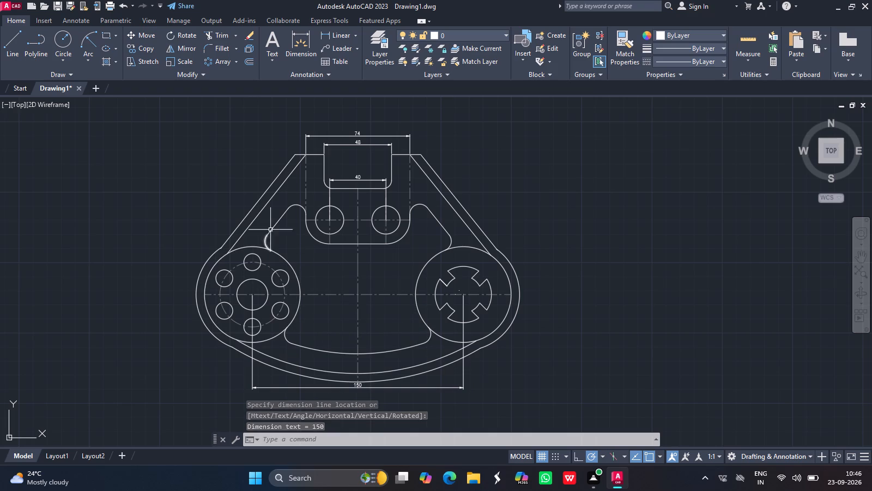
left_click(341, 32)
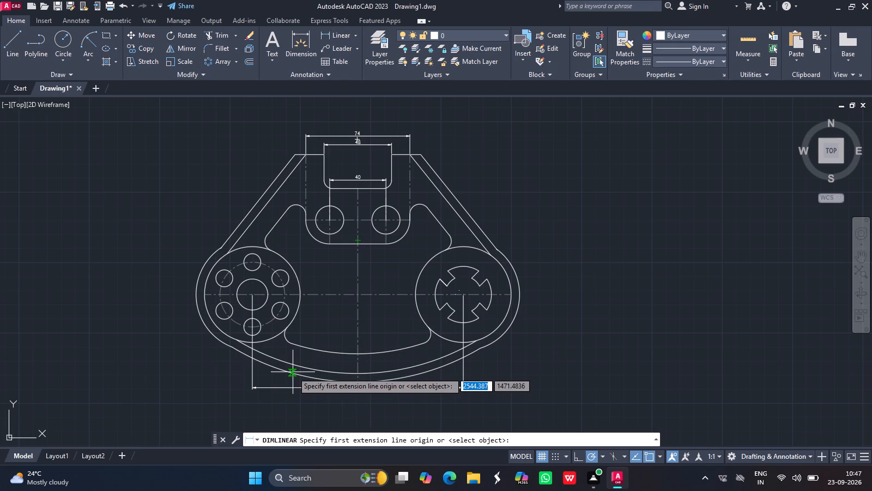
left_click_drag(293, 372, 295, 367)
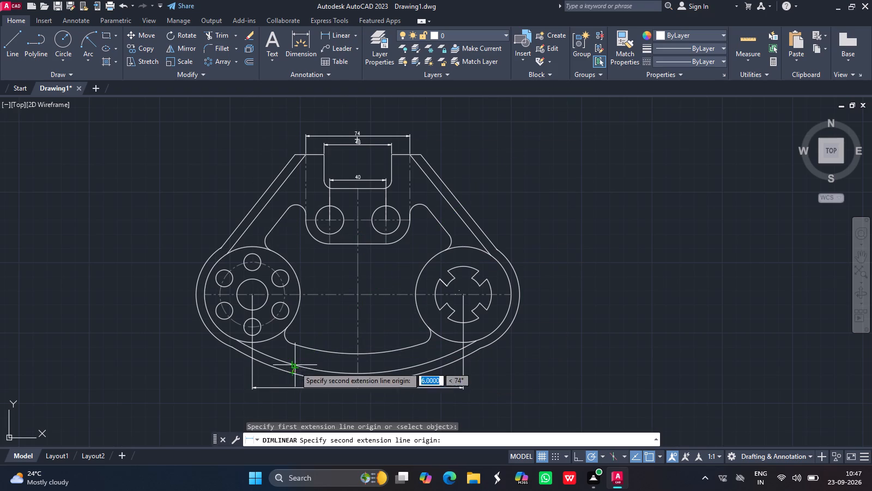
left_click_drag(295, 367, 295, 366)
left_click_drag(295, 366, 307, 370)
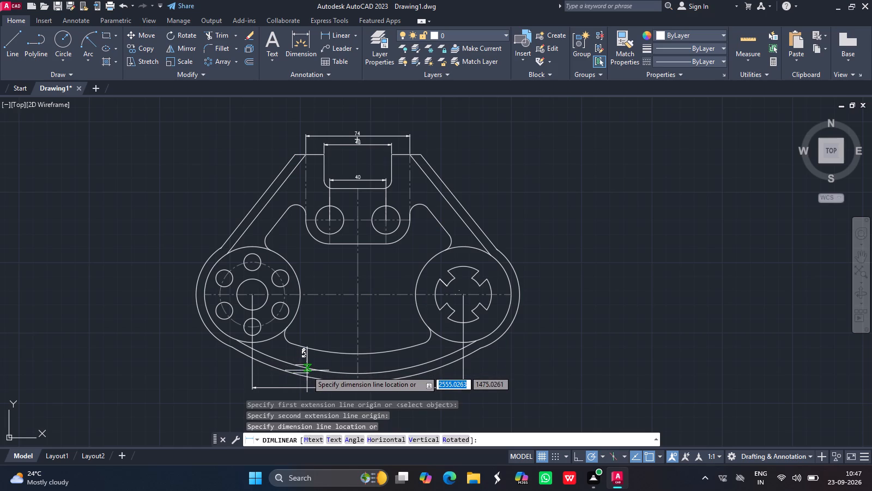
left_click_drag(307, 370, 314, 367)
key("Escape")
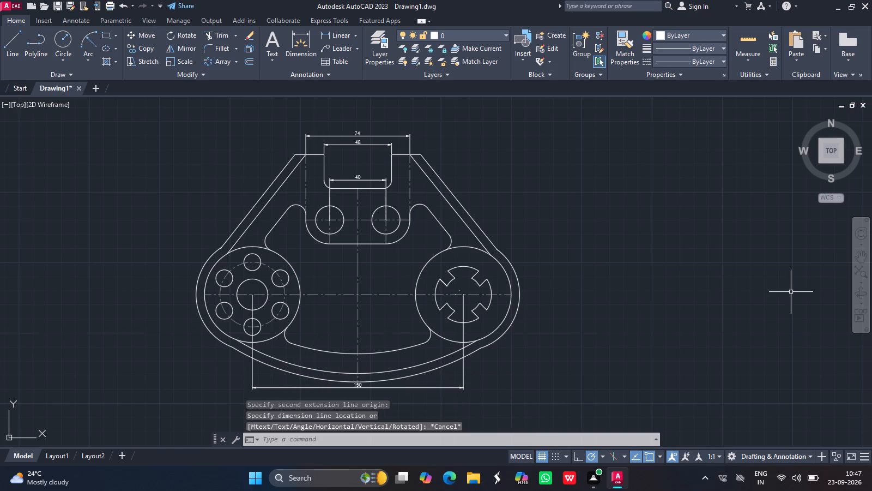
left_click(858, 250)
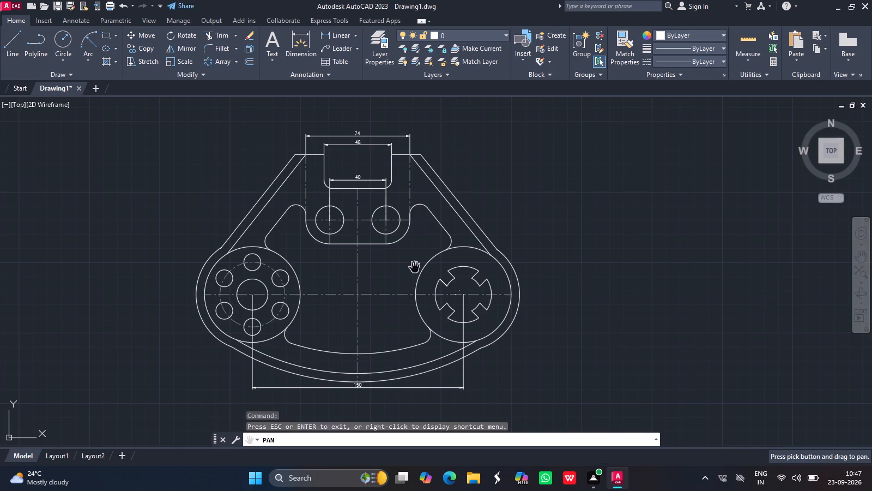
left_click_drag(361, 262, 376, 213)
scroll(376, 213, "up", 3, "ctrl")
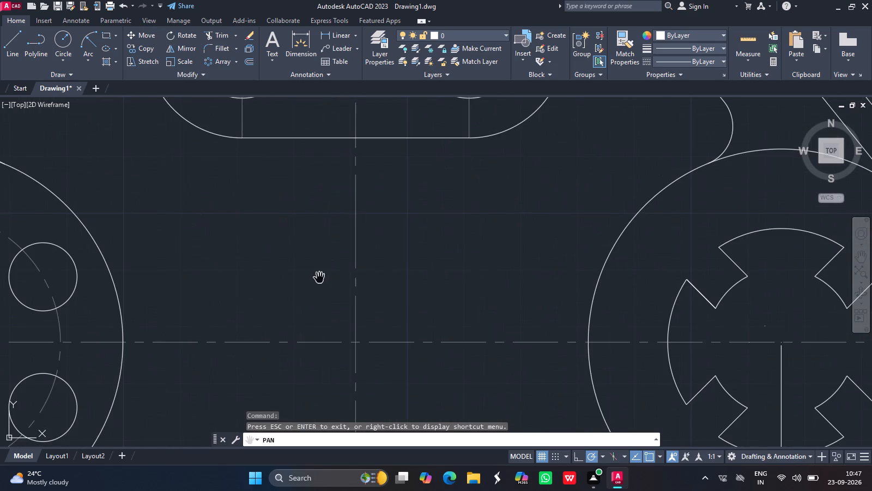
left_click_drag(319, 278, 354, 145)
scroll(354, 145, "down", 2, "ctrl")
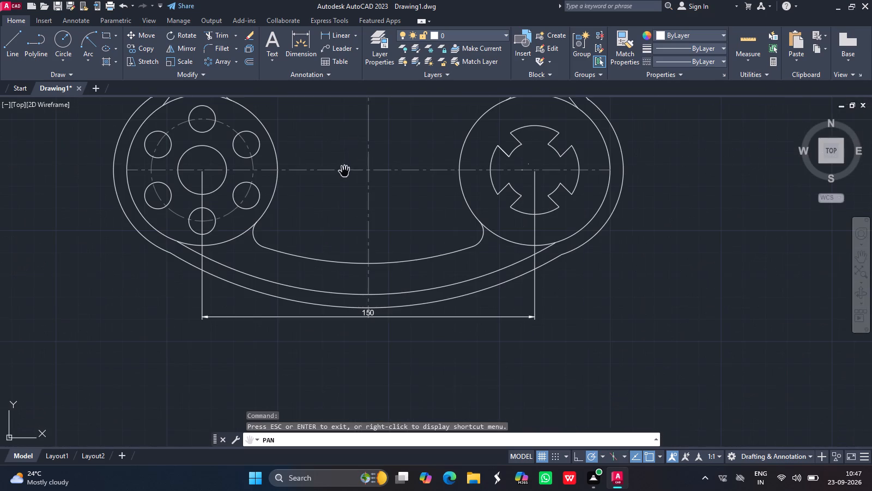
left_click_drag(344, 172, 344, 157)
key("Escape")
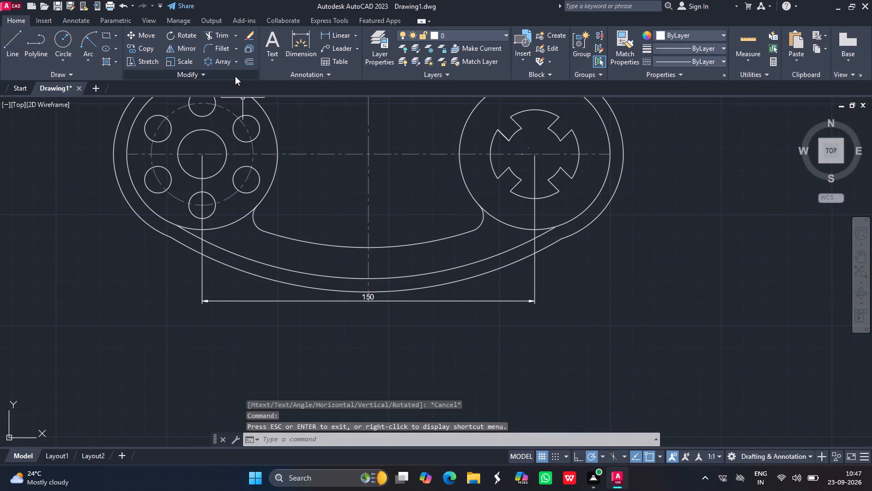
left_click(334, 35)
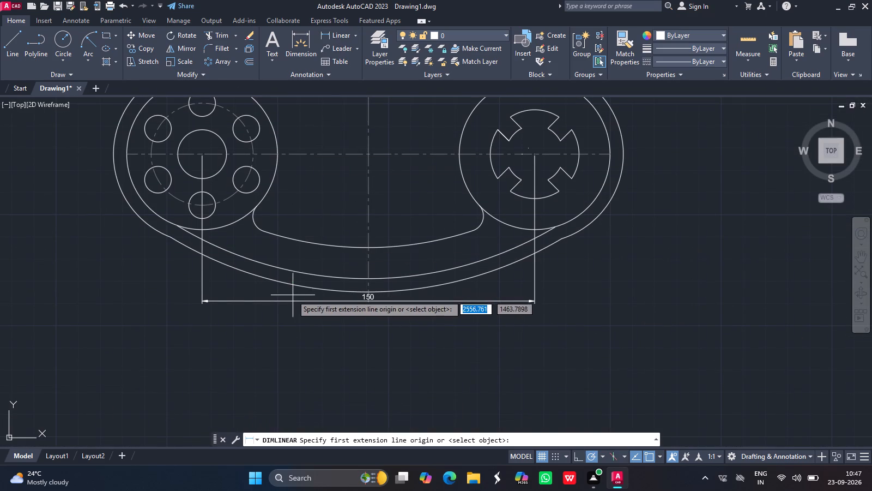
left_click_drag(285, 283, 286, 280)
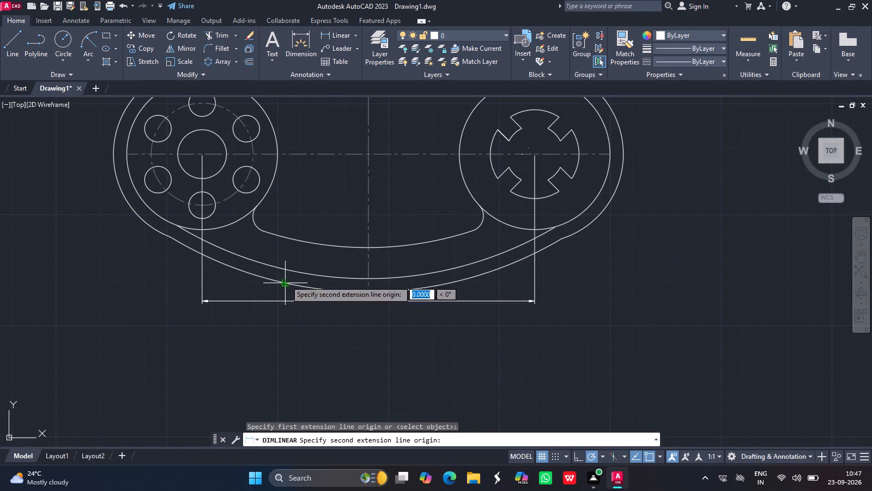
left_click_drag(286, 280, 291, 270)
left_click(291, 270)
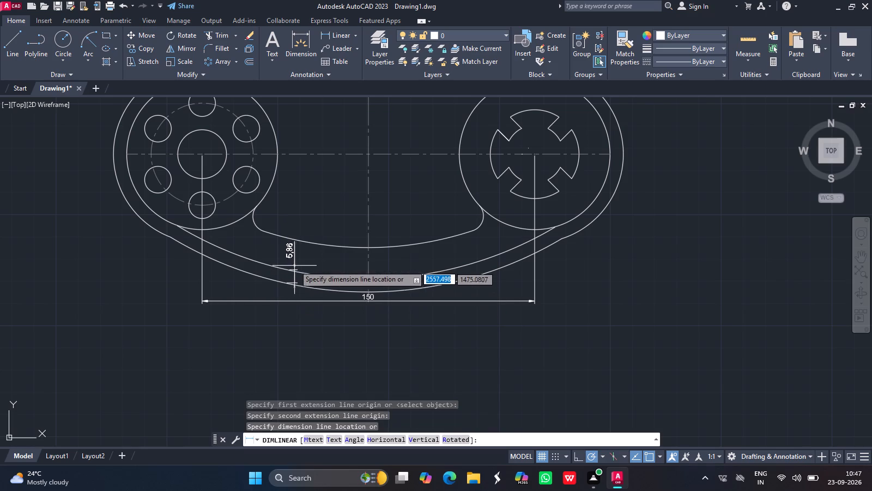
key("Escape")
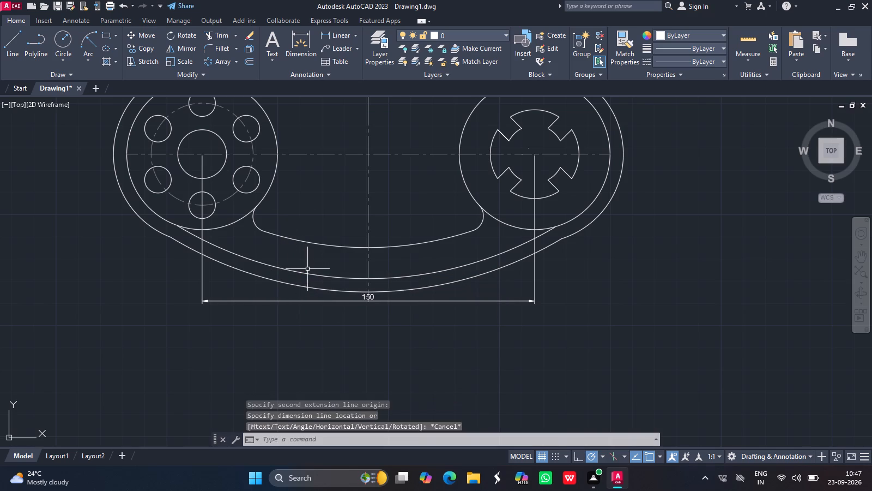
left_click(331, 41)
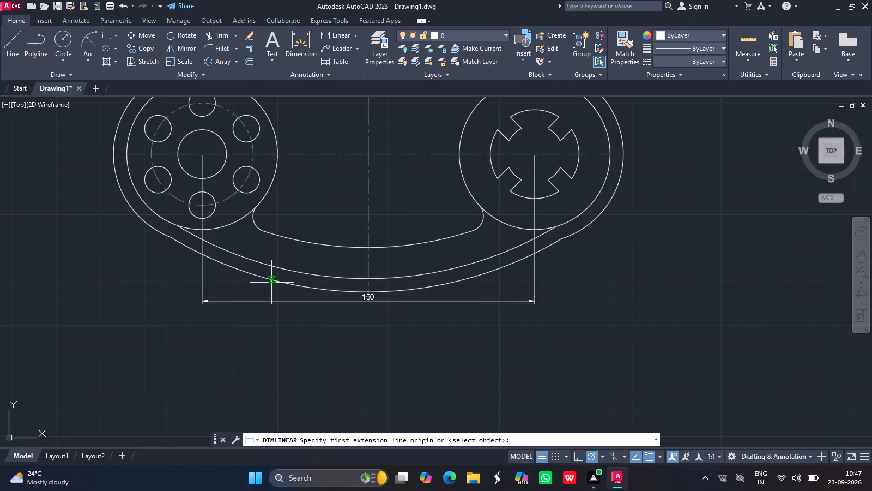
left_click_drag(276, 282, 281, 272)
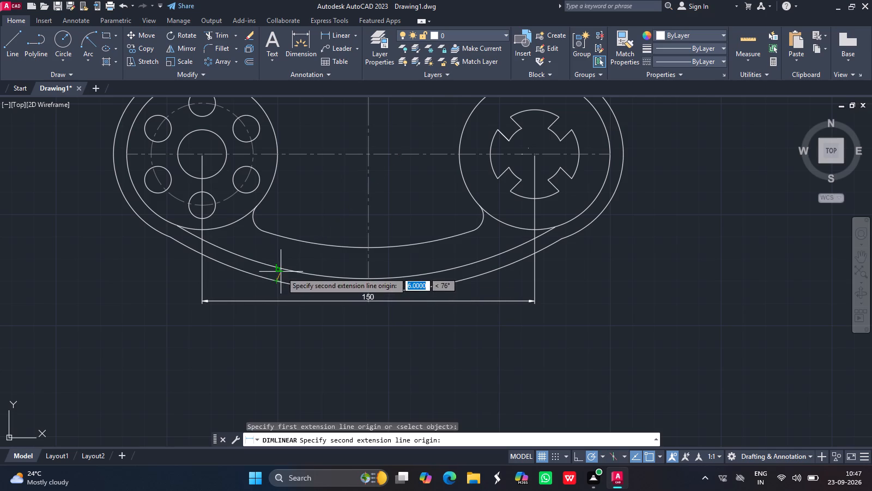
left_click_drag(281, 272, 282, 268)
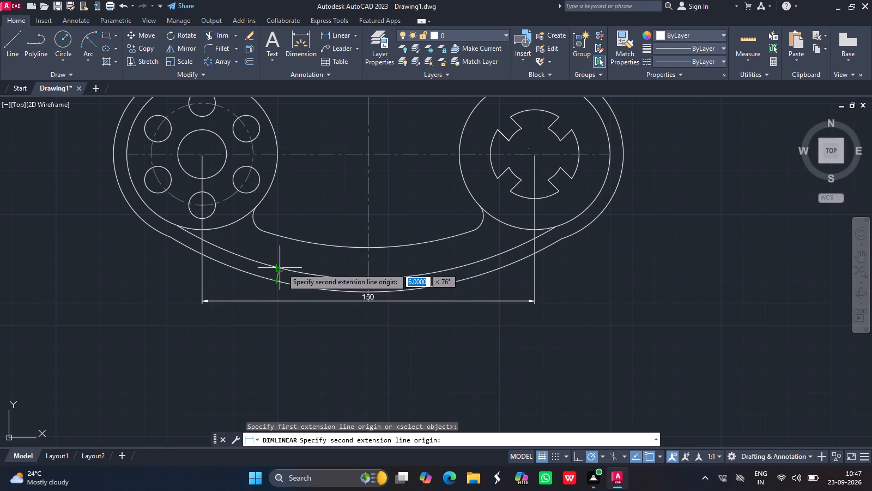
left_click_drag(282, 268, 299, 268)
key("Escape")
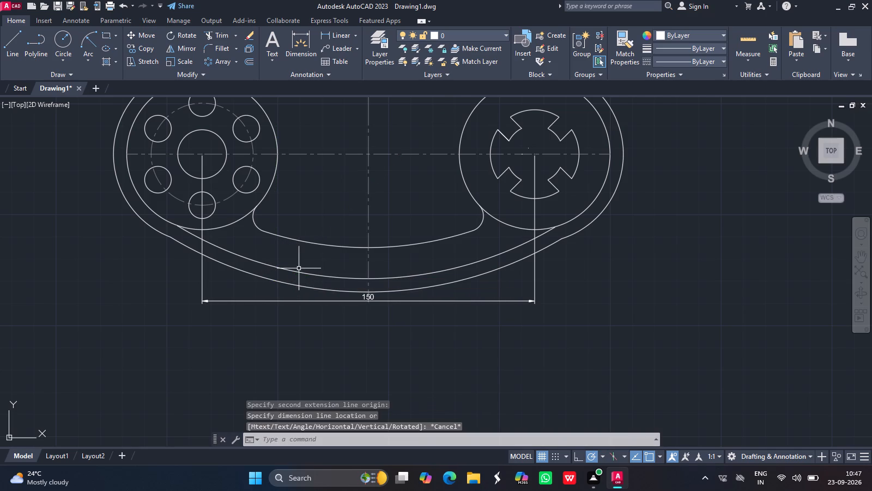
Add an aligned dimension across the rim between the two outermost bottom arcs, left of the vertical centre line.
left_click(356, 34)
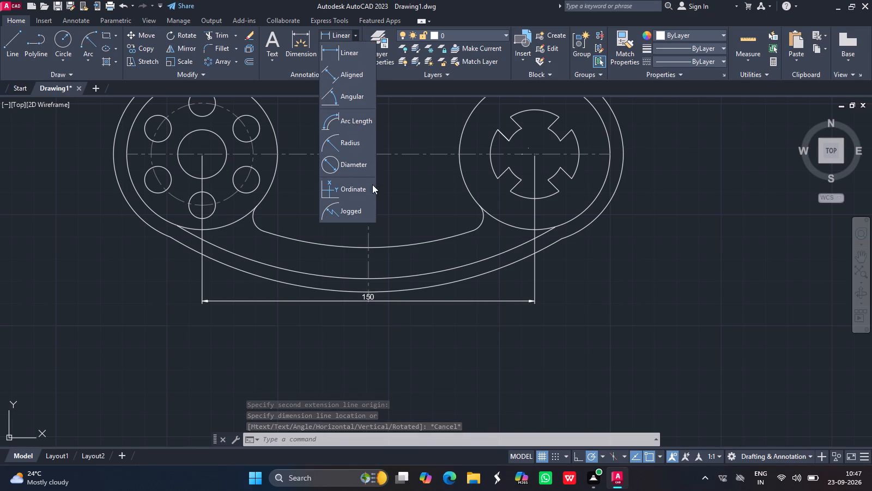
left_click(337, 74)
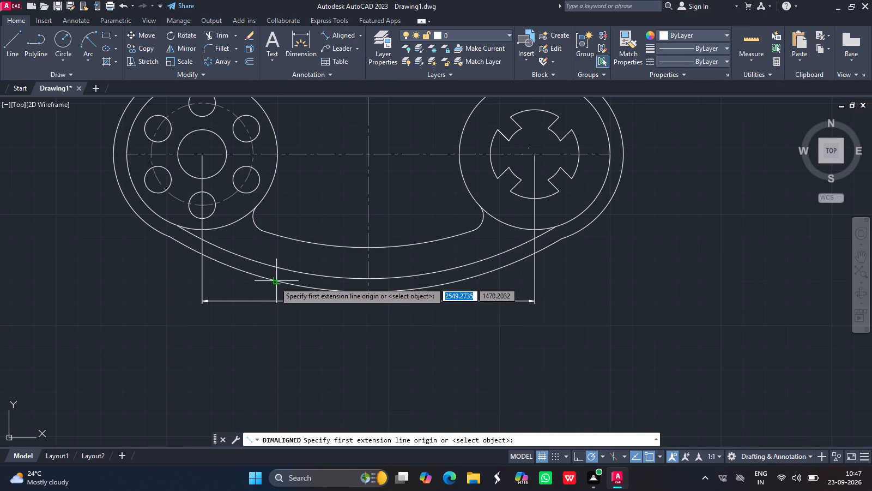
left_click_drag(275, 282, 276, 268)
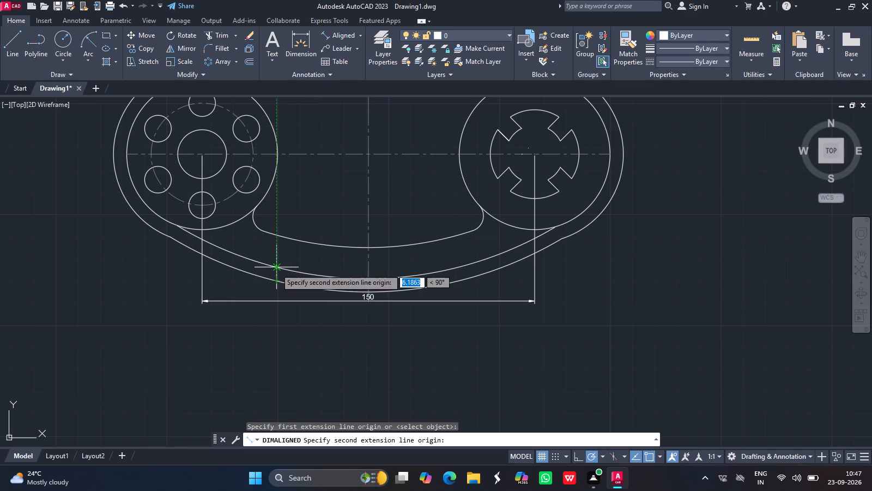
left_click_drag(276, 268, 299, 266)
left_click(299, 266)
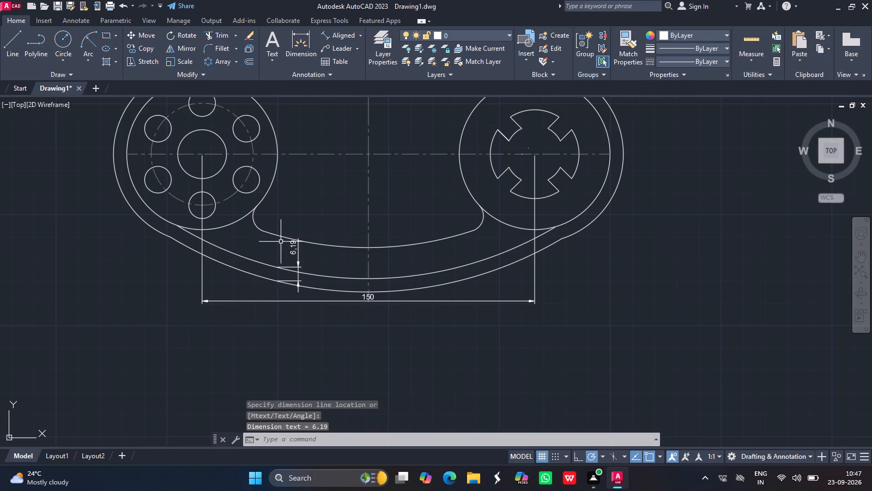
Modify the ISO-25 dimension style so the primary units' linear precision is 0.
key("d")
key("Return")
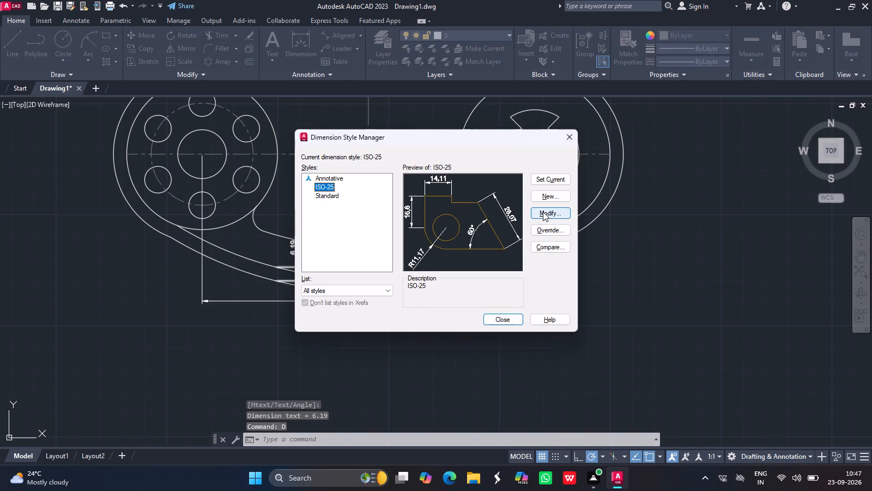
left_click(543, 212)
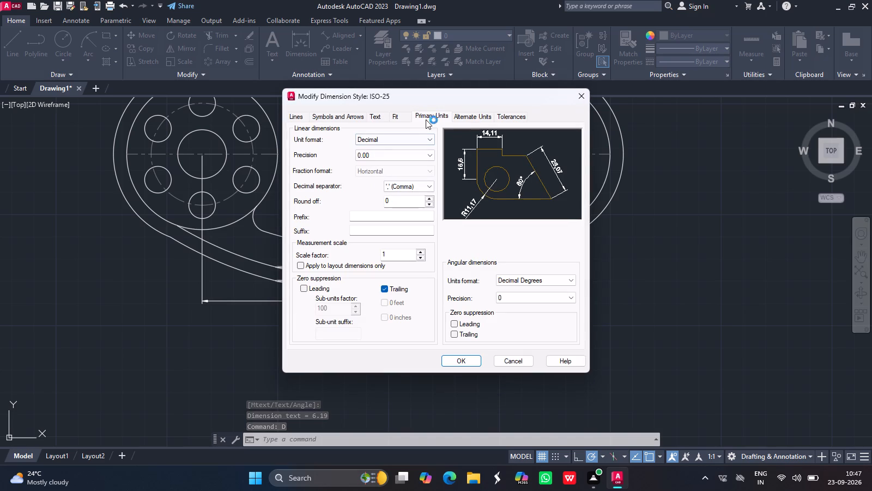
left_click(428, 118)
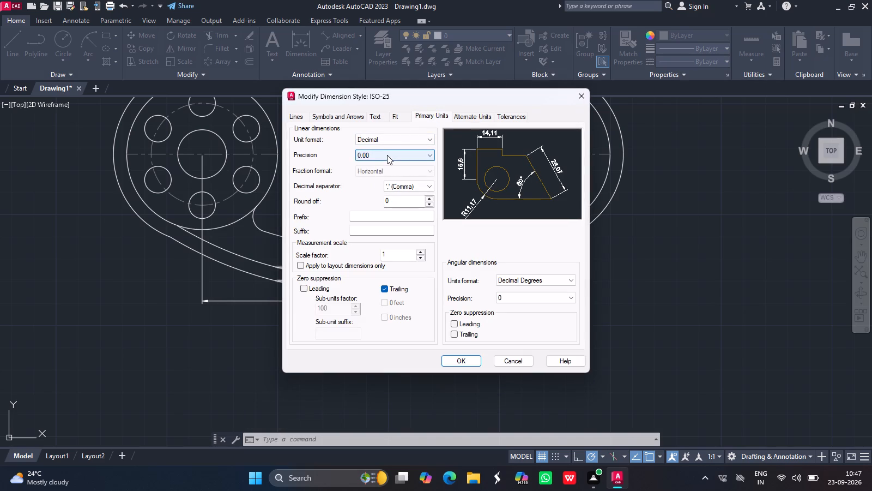
left_click(387, 155)
left_click(376, 165)
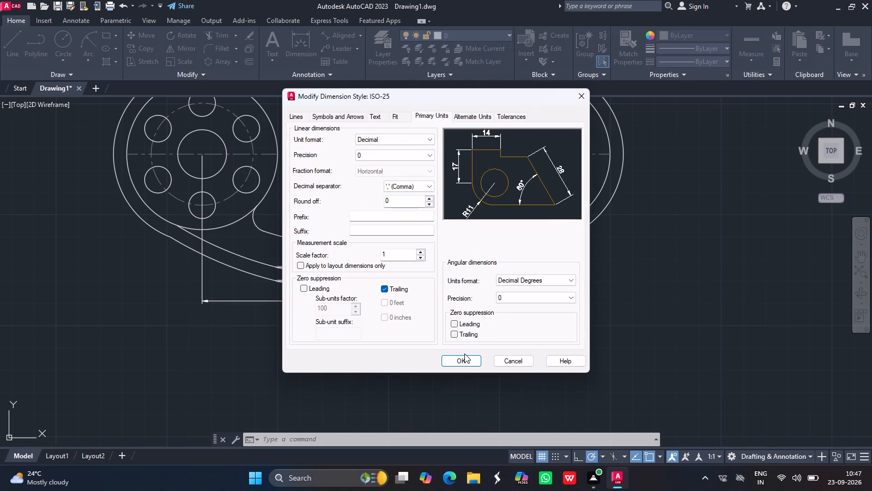
left_click(462, 358)
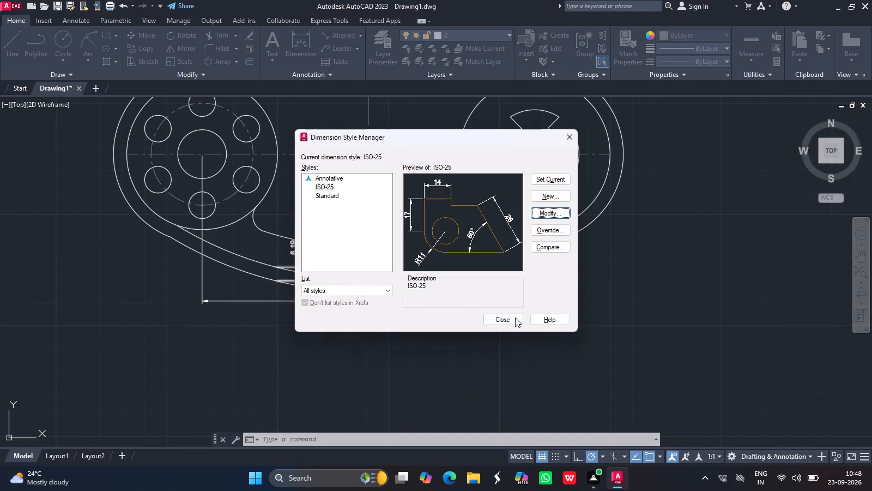
left_click(508, 318)
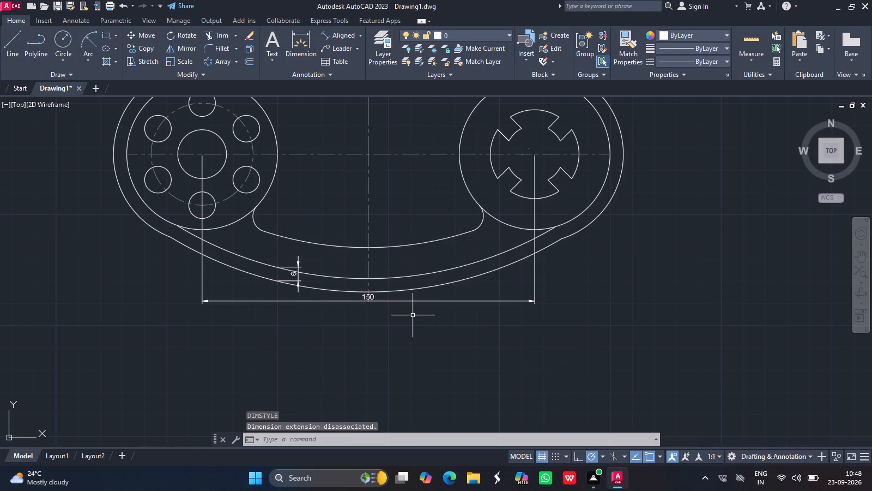
Add an aligned dimension between the inner rim arc and the central pocket's bottom arc, right of the vertical centre line.
left_click(338, 35)
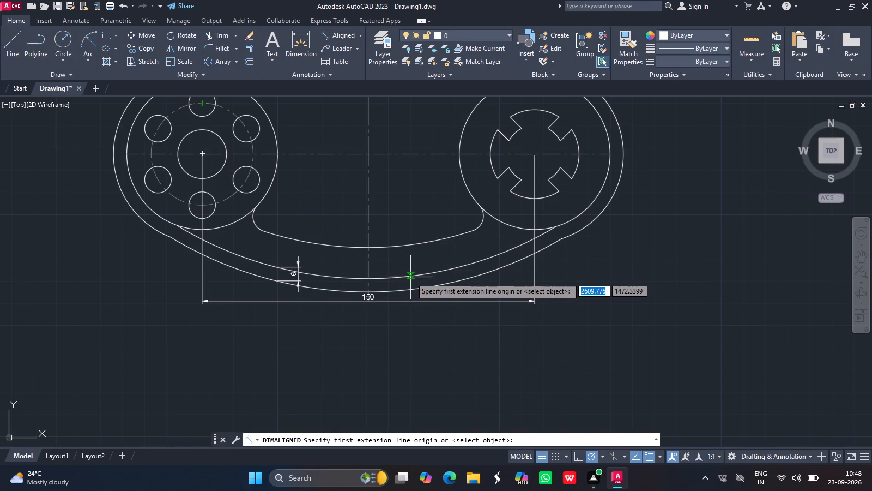
left_click_drag(410, 277, 406, 244)
left_click_drag(406, 244, 416, 250)
left_click_drag(416, 250, 356, 250)
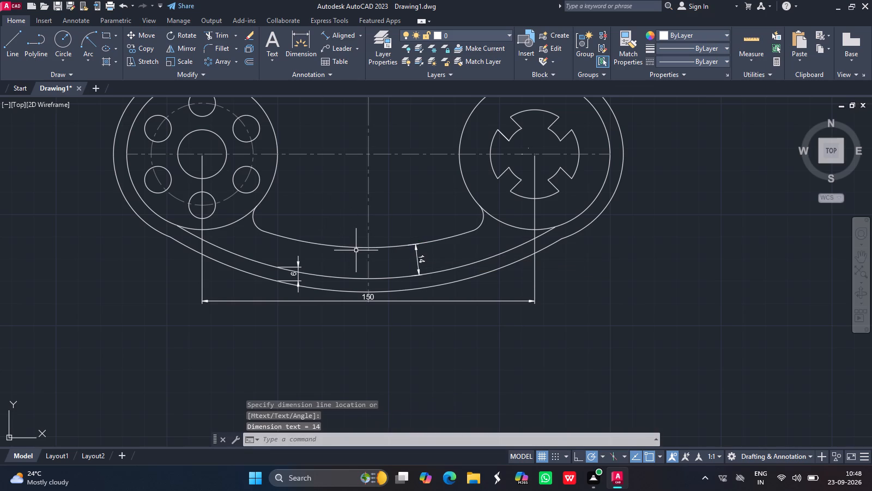
left_click_drag(356, 250, 479, 259)
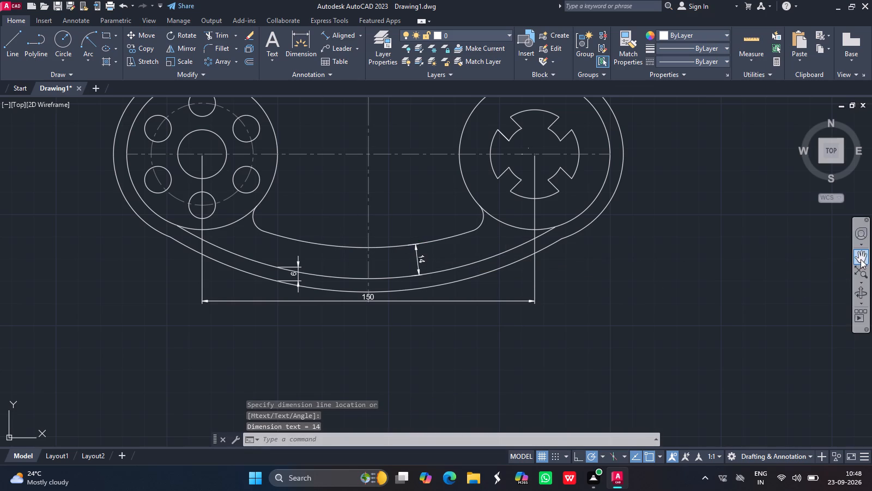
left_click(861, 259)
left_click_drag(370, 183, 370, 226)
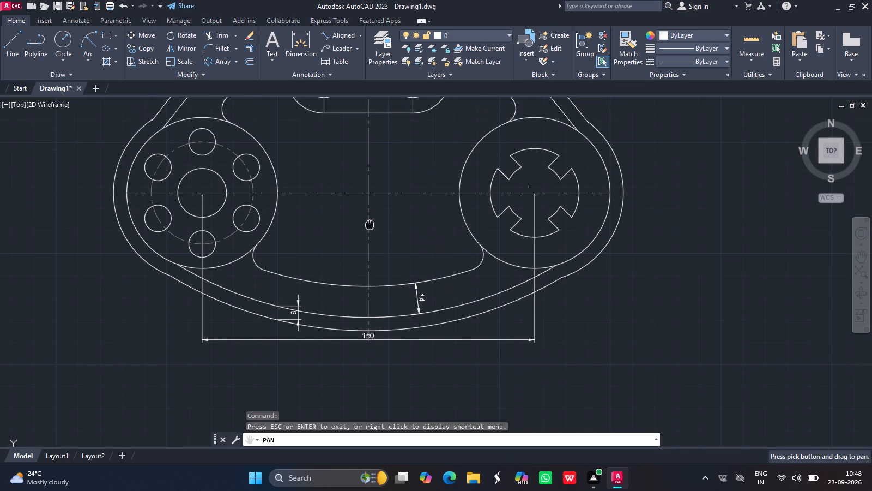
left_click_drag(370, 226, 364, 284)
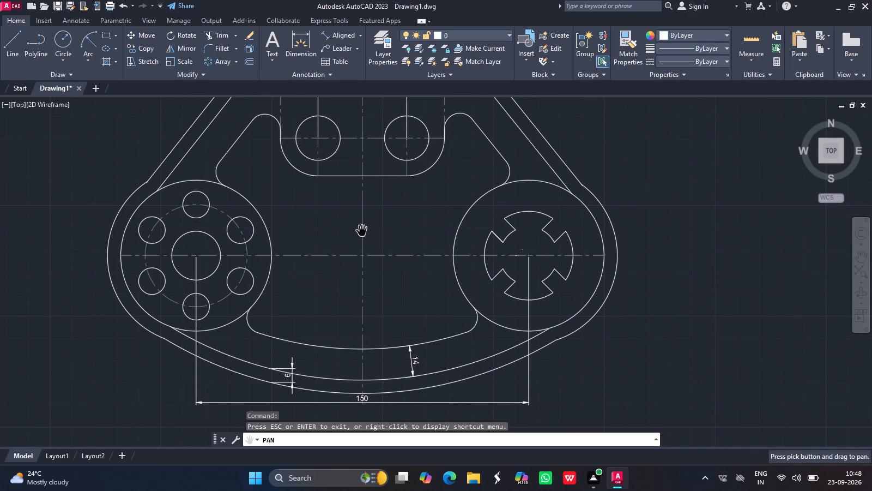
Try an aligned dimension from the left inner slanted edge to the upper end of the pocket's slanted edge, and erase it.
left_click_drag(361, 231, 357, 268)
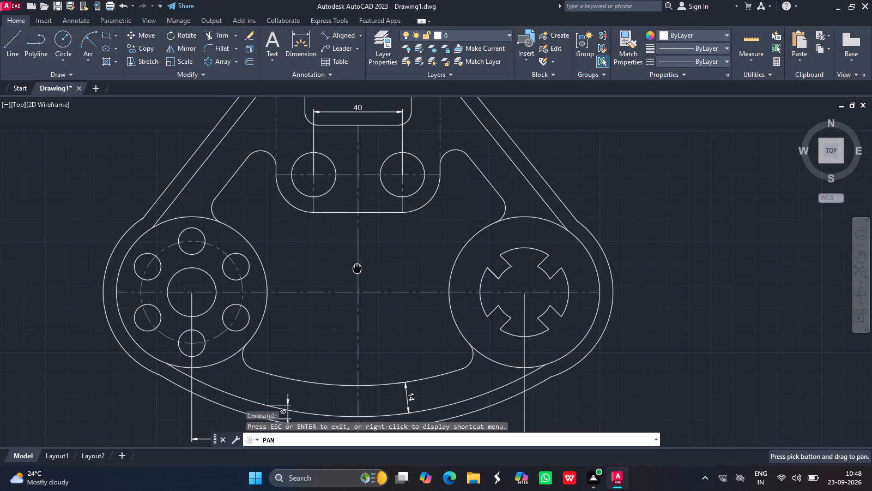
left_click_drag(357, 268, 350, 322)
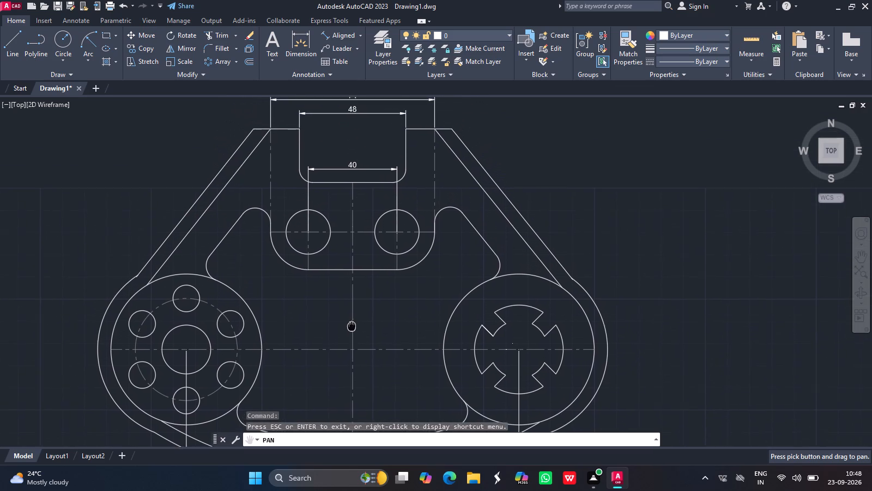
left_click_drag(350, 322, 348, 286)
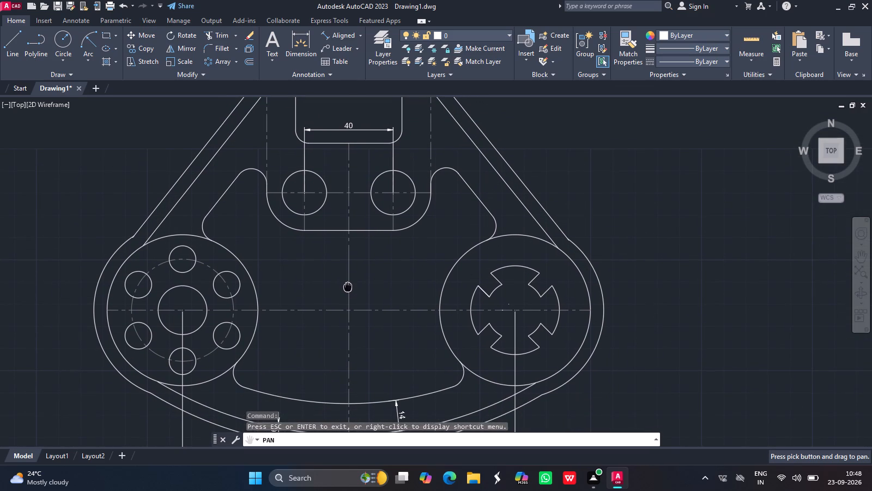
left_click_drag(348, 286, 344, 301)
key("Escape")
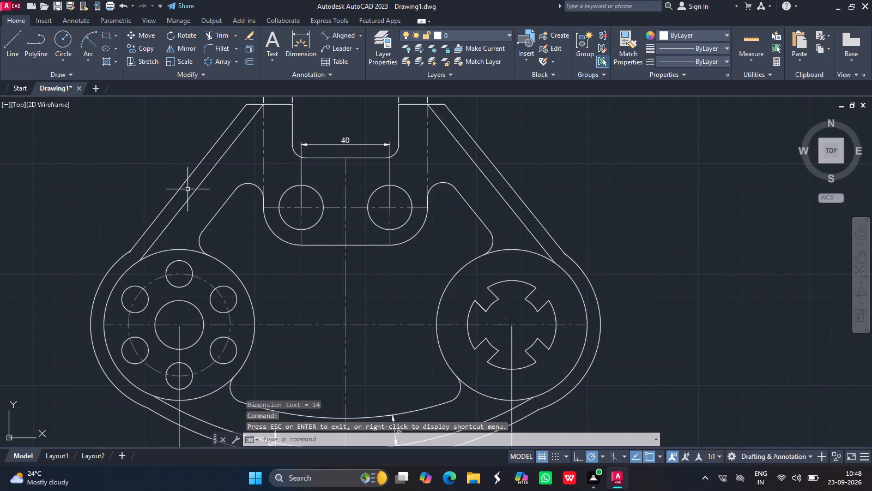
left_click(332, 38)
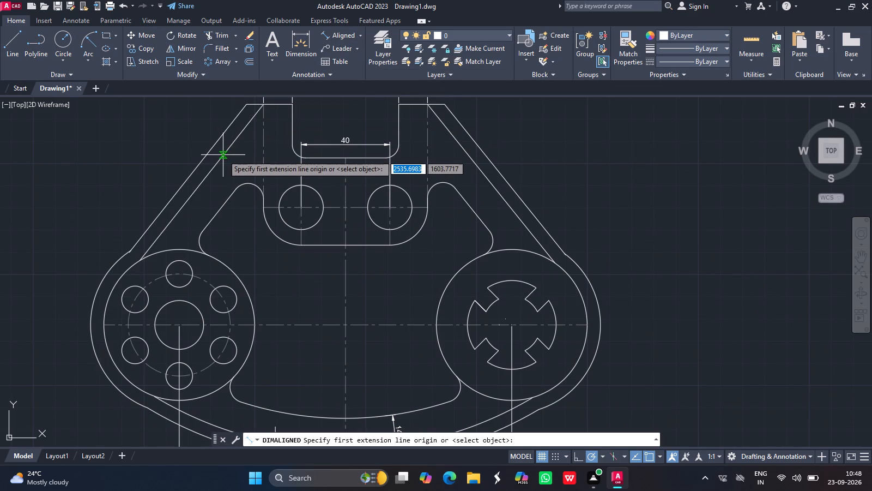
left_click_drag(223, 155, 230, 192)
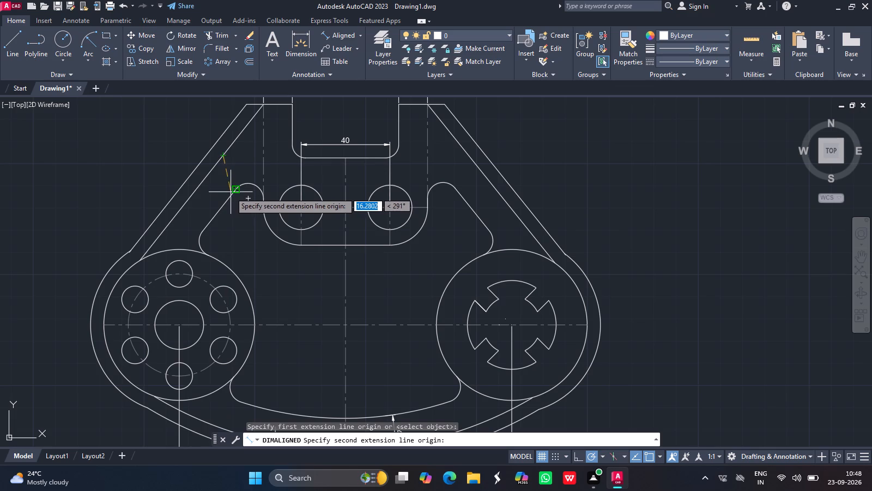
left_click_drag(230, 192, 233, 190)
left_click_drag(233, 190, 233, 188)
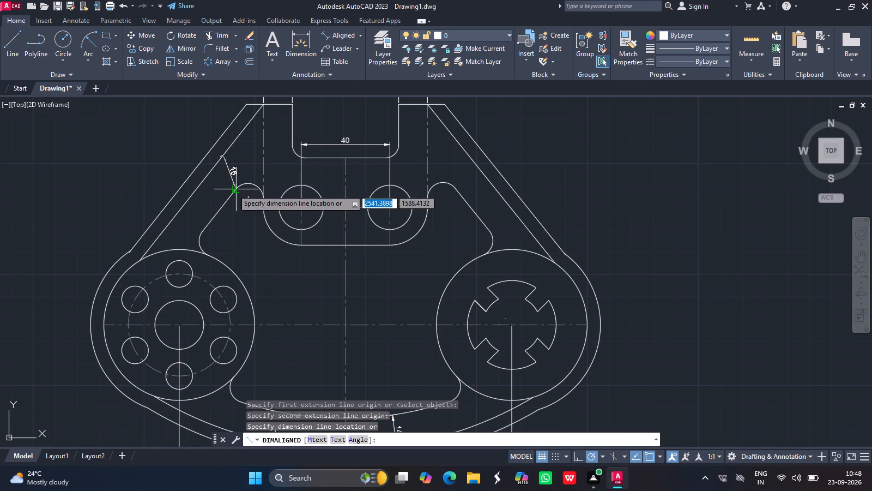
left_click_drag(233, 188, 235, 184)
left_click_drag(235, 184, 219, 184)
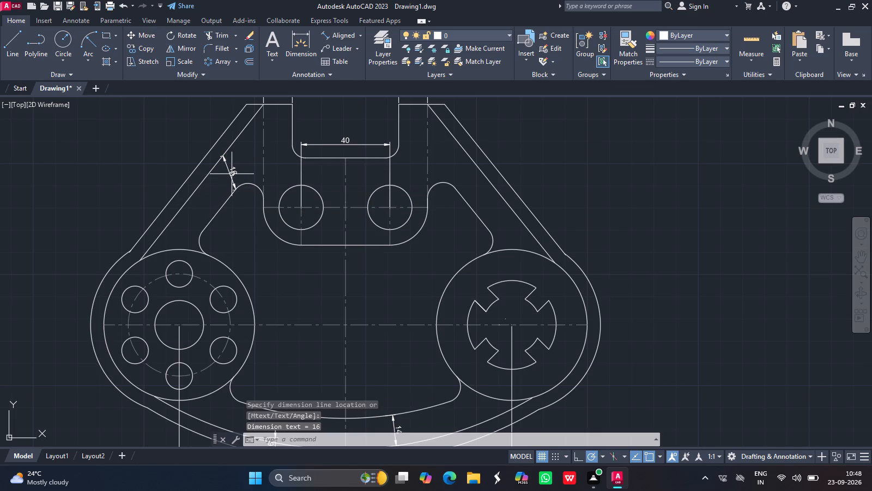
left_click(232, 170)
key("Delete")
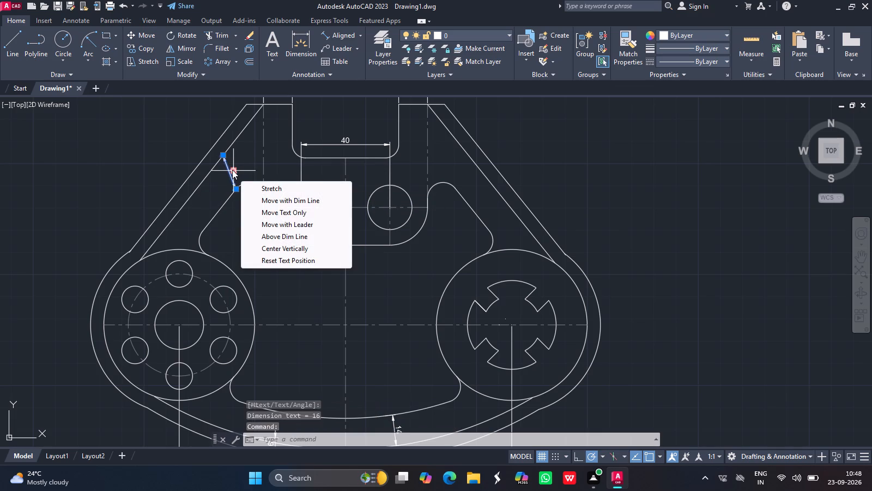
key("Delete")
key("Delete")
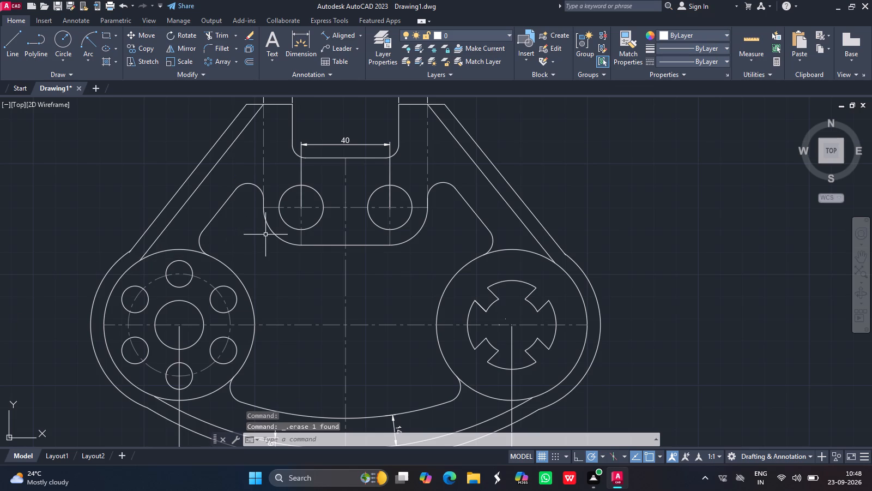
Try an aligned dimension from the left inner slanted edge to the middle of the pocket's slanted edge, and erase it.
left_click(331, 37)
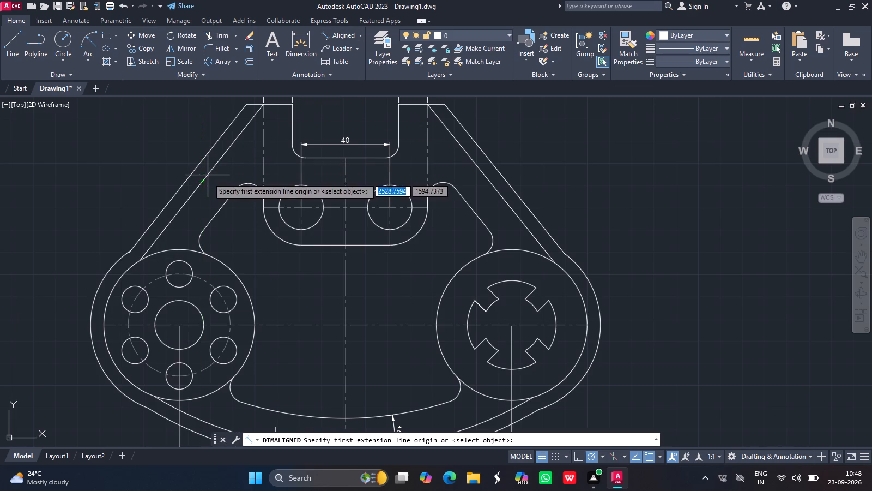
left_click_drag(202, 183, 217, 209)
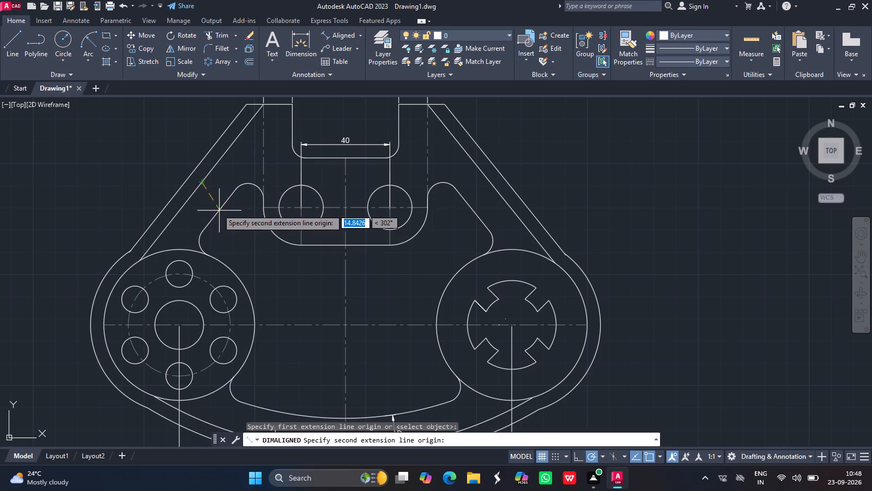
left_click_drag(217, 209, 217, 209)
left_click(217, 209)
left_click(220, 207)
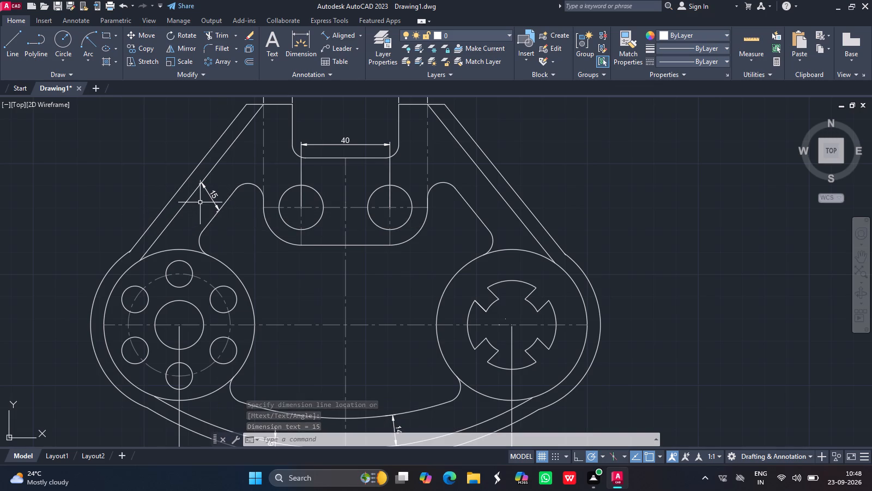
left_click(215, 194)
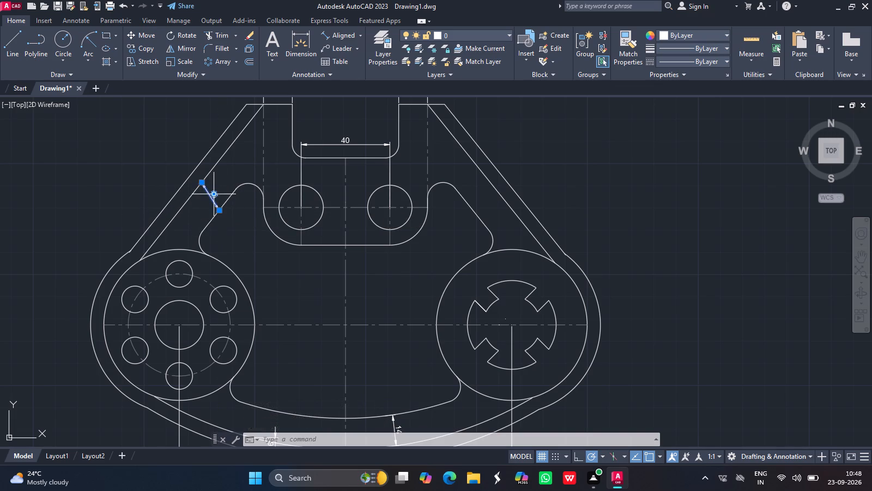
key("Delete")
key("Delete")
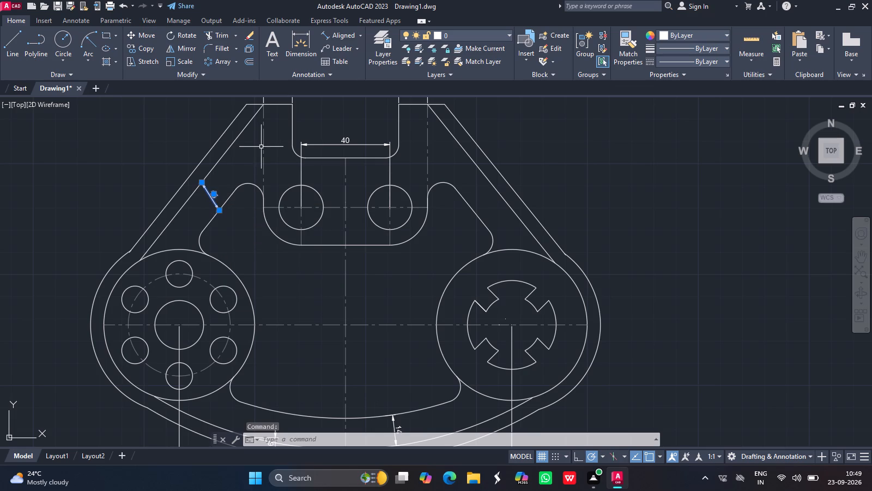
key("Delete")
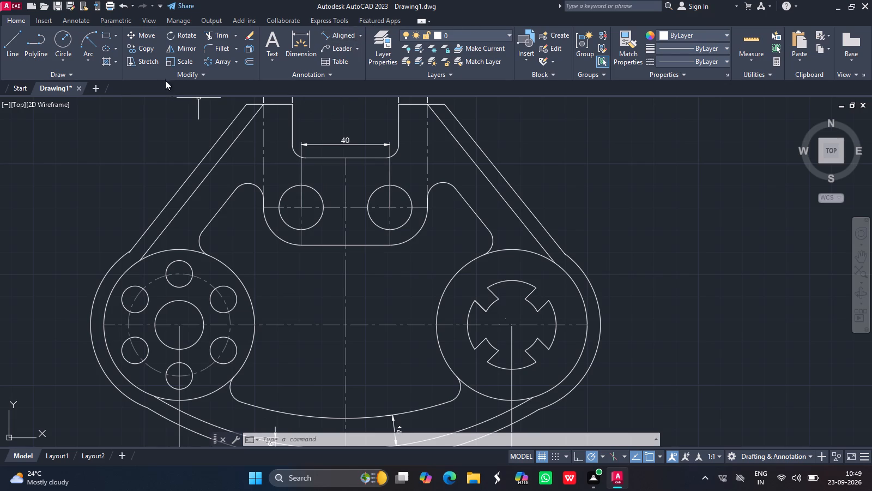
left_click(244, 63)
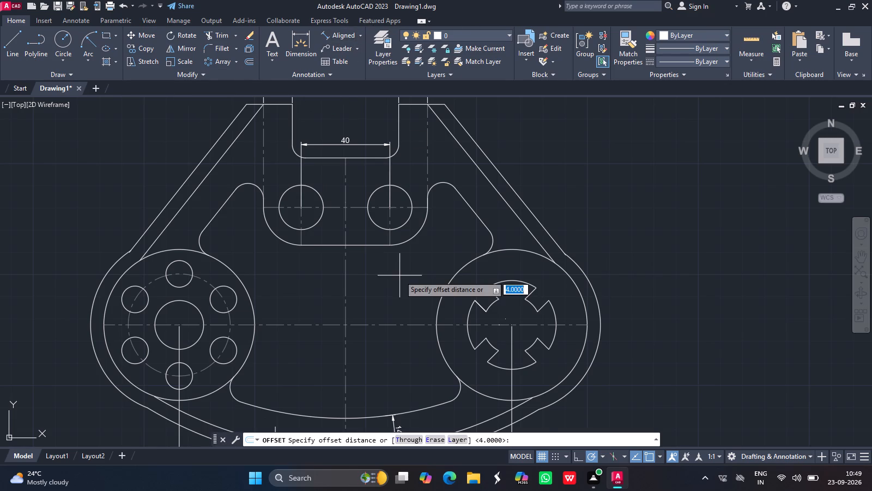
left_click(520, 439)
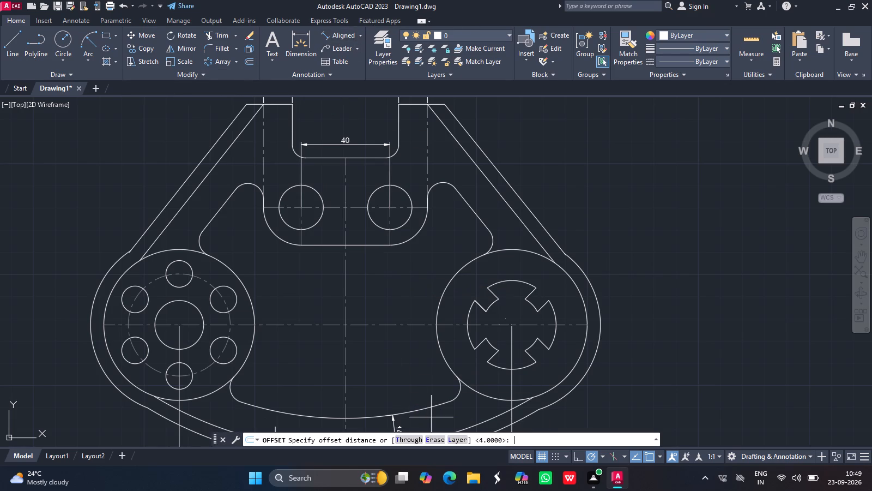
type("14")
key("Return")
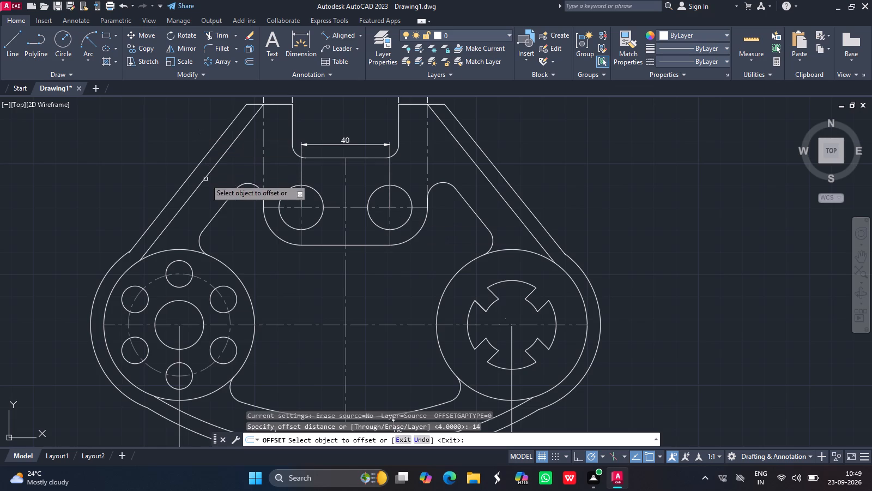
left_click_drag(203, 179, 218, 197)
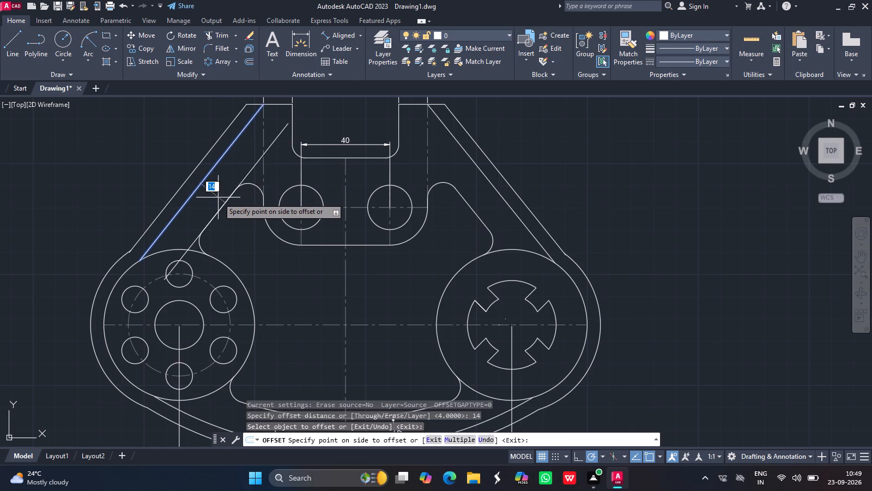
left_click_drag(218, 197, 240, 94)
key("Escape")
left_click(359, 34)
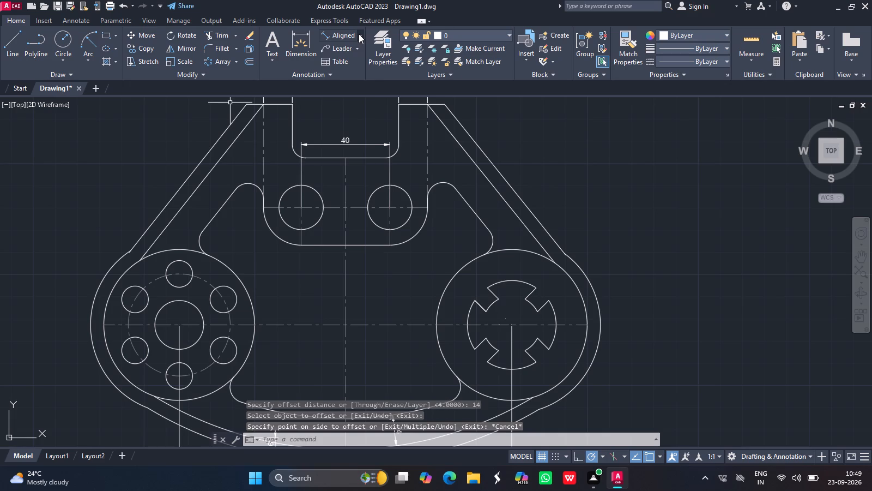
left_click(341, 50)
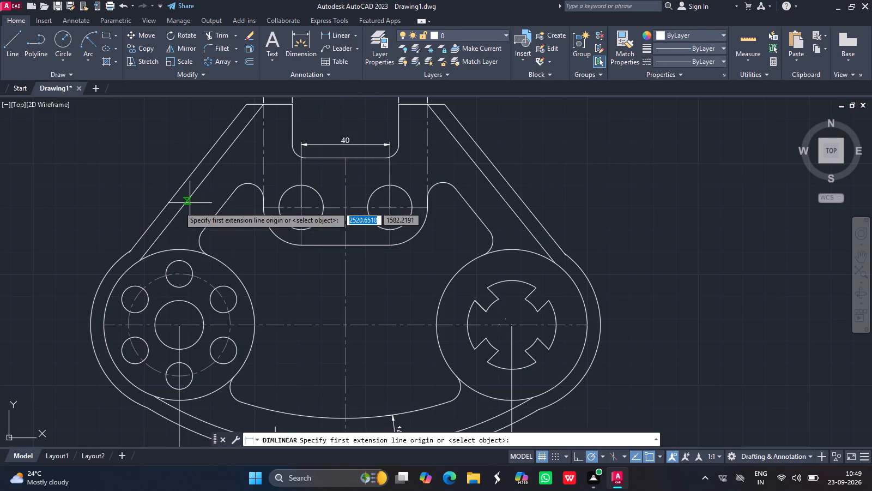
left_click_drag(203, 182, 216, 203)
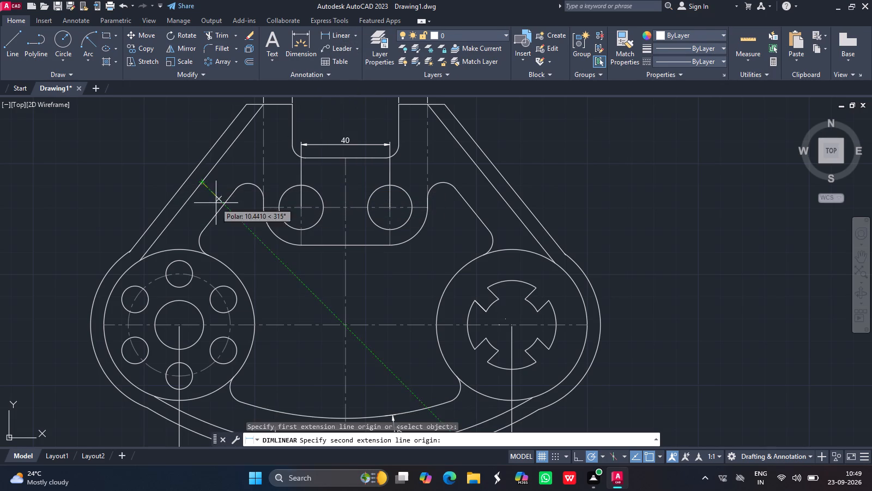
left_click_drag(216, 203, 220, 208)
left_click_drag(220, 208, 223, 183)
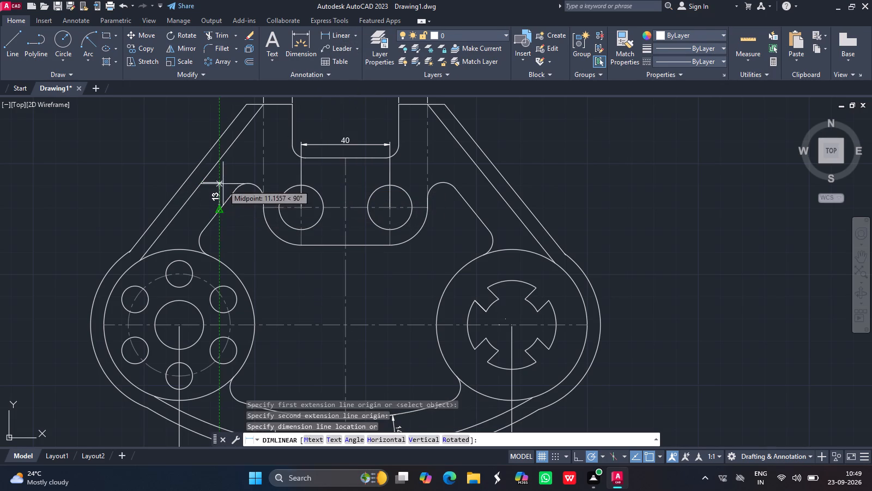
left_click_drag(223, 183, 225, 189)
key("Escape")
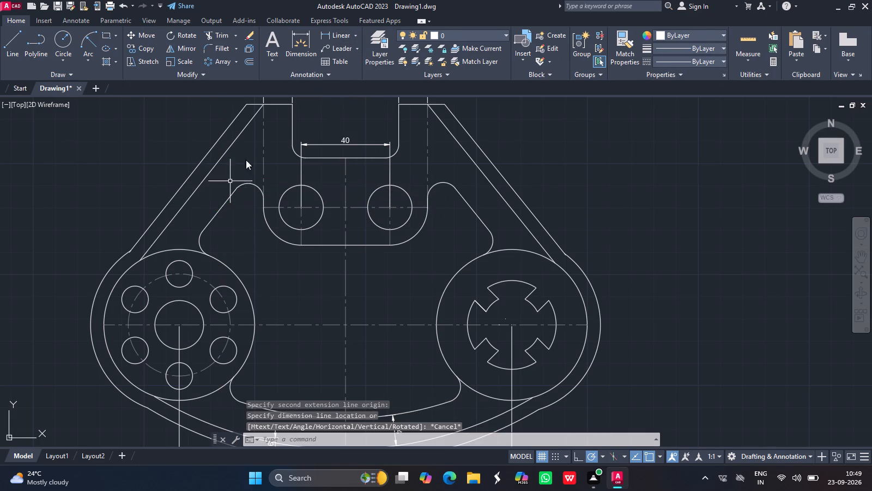
Add an aligned dimension perpendicularly across the left wall, between the inner slanted edge and the central pocket's parallel slanted edge.
left_click(353, 35)
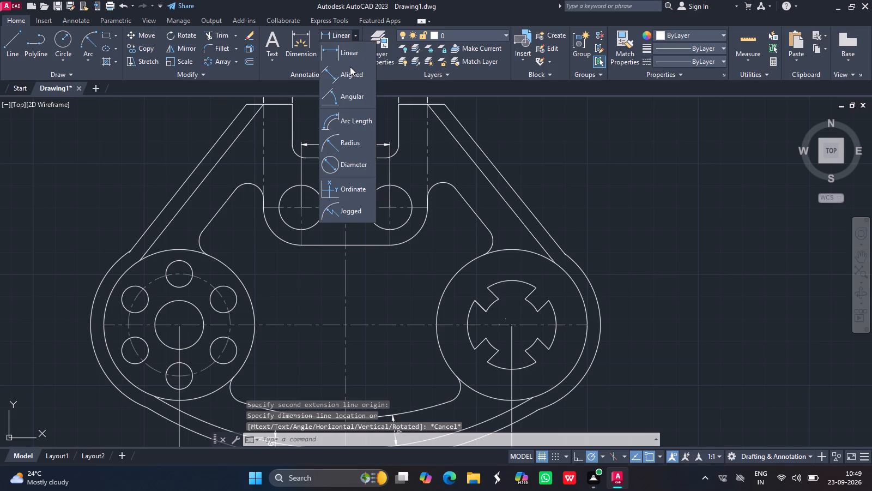
left_click(346, 71)
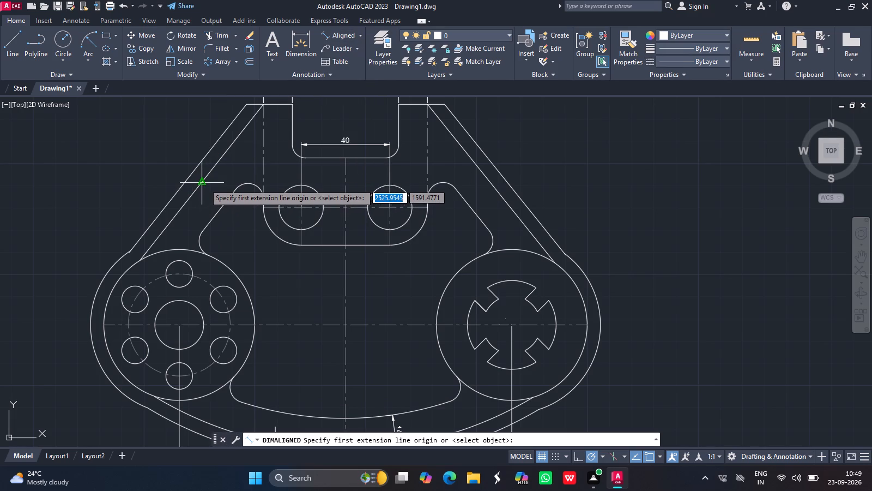
left_click_drag(204, 184, 223, 202)
left_click(223, 202)
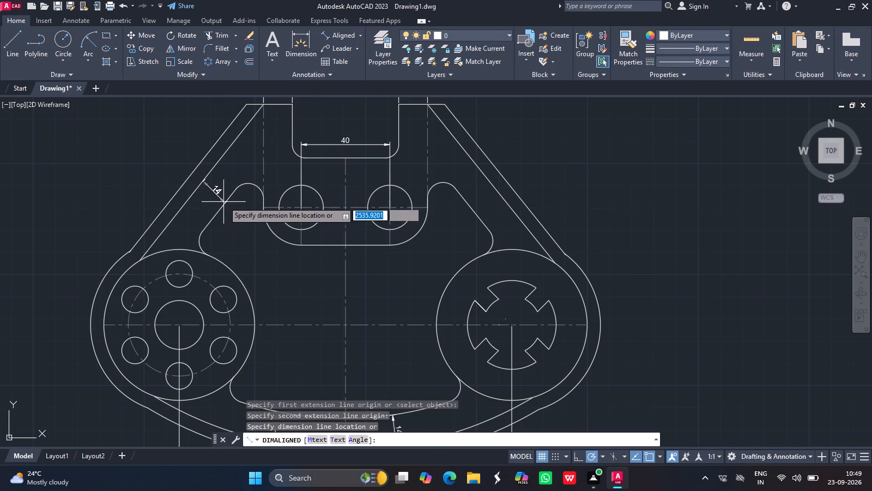
left_click(226, 196)
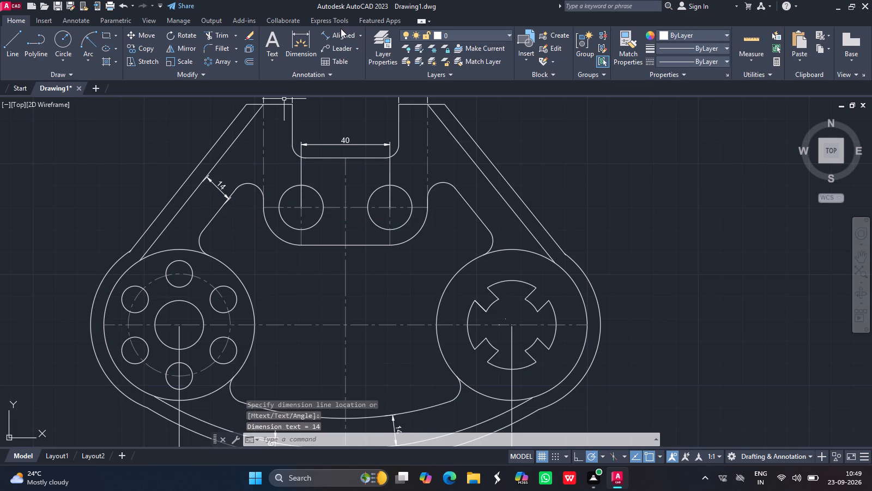
Add an aligned dimension across the left slanted rim, between the outer and inner slanted edges beside the wall dimension.
left_click(340, 33)
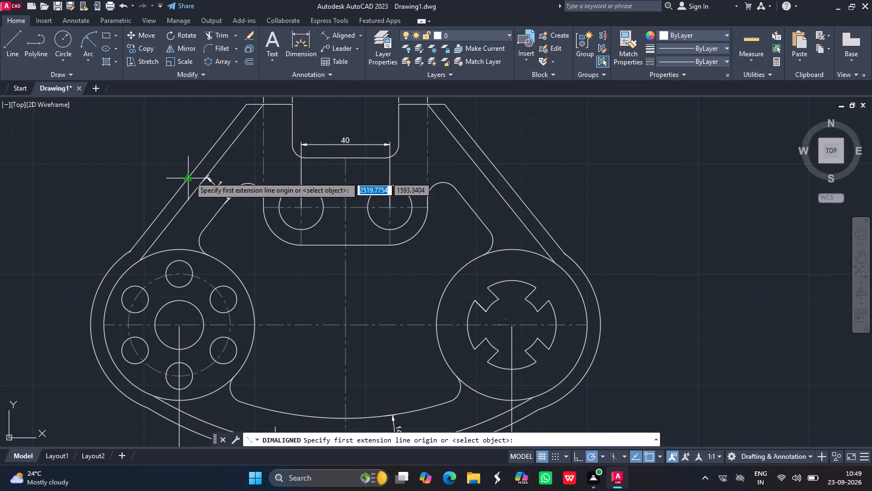
left_click_drag(189, 176, 196, 187)
left_click(196, 187)
left_click(196, 183)
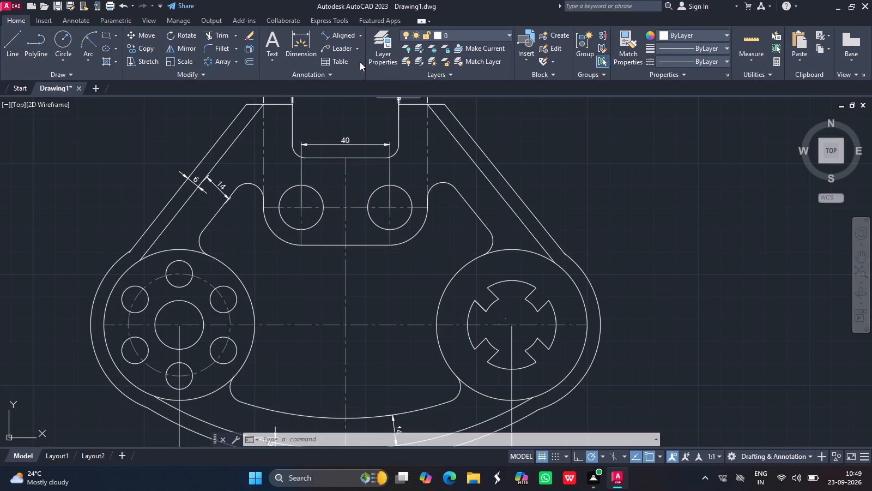
Add a radius dimension to the central pocket's fillet arc just above the six-hole boss, with its text inside the pocket.
left_click(360, 36)
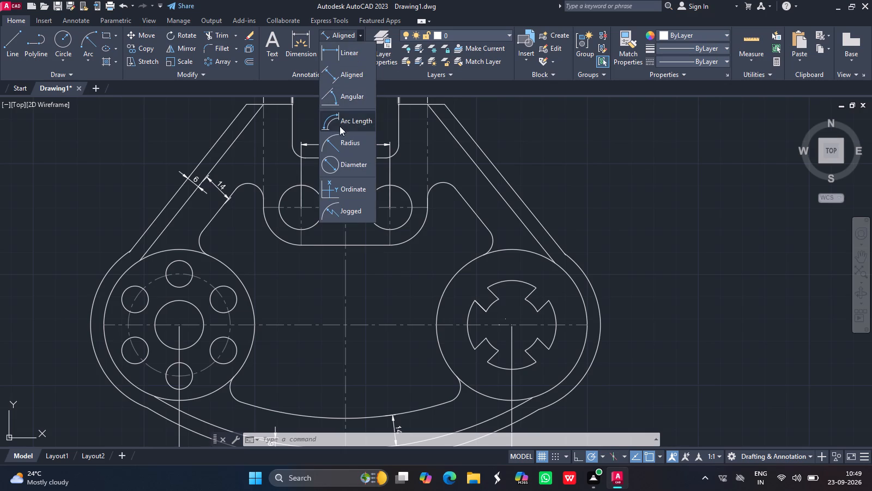
left_click(345, 135)
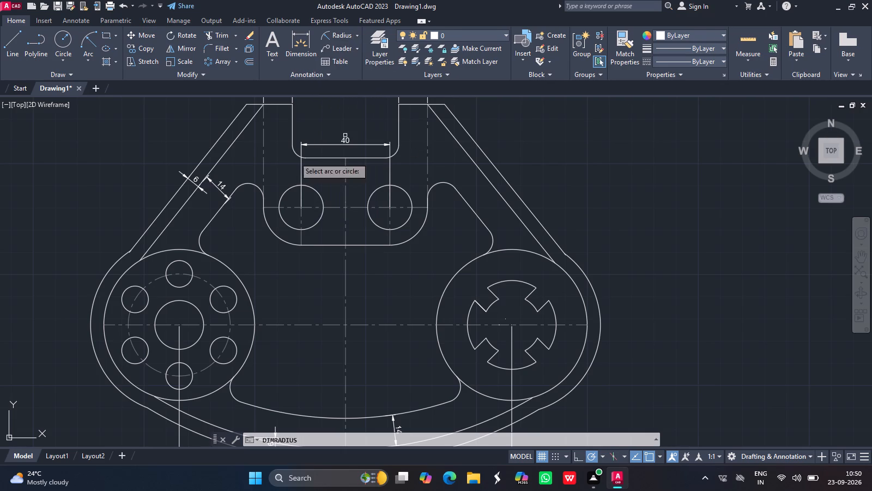
left_click_drag(200, 245, 212, 244)
left_click(212, 244)
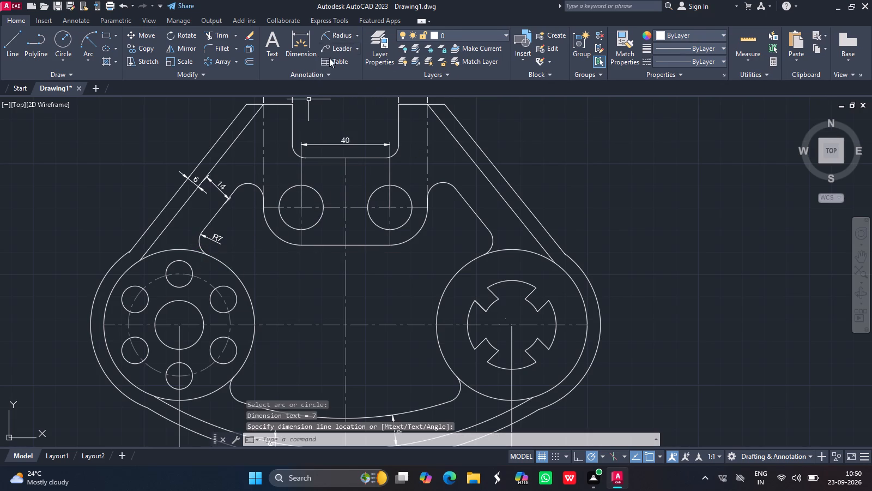
Add a radius dimension to the left hole of the two-hole section, with its text outside below the section.
left_click(334, 37)
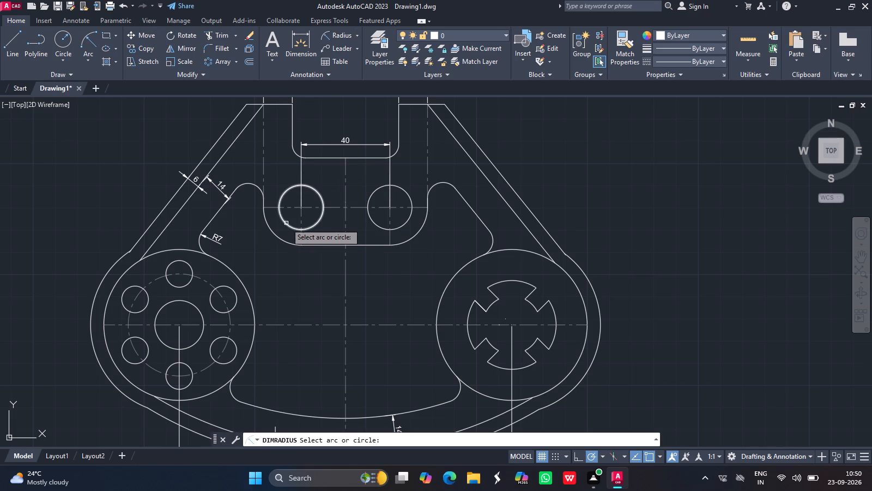
left_click_drag(286, 223, 269, 251)
left_click_drag(269, 251, 356, 99)
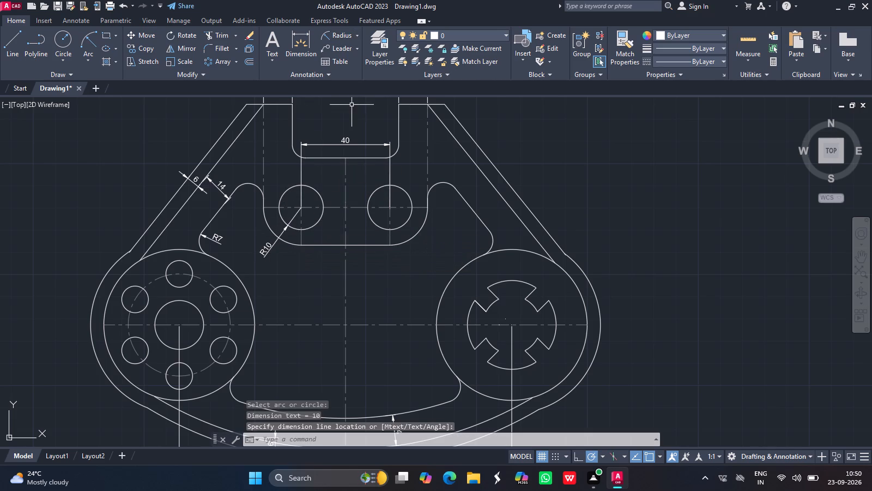
Add a radius dimension to the central pocket's upper-right fillet arc, with its text inside the pocket.
left_click(337, 37)
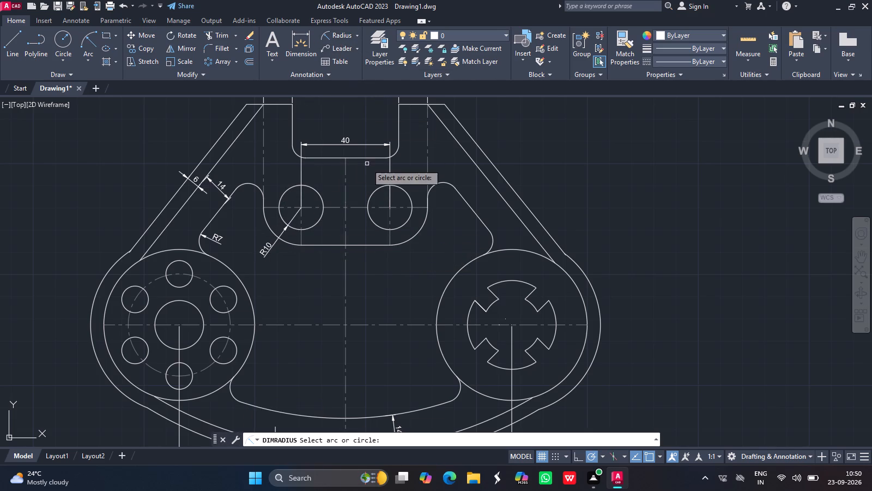
left_click_drag(439, 183, 438, 195)
left_click(438, 195)
Add a radius dimension to the lower-left rounded corner of the two-hole section, beside the hole's radius dimension.
left_click(344, 35)
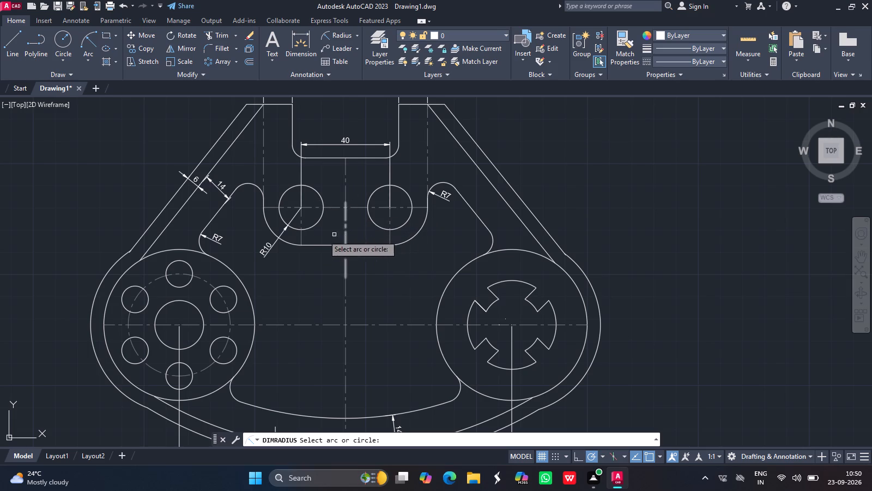
left_click_drag(286, 240, 284, 253)
left_click(284, 253)
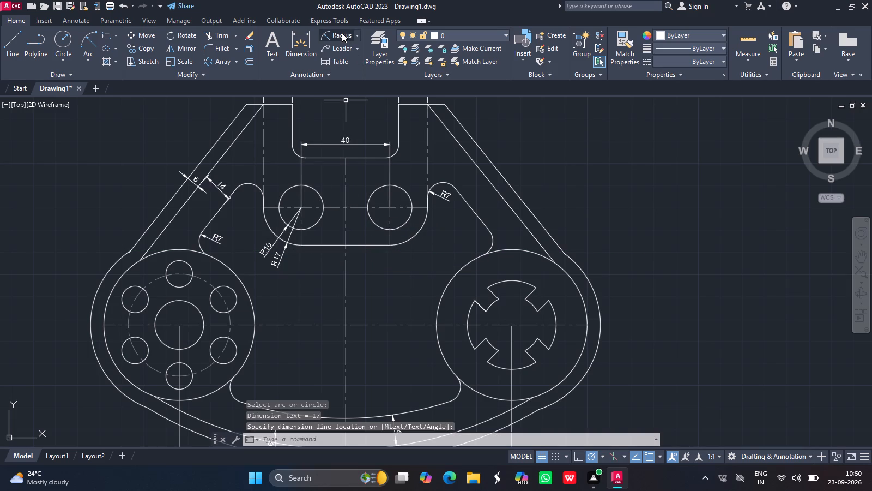
Add a radius dimension to the top notch's lower-right corner fillet, with its text just outside the notch.
left_click(342, 33)
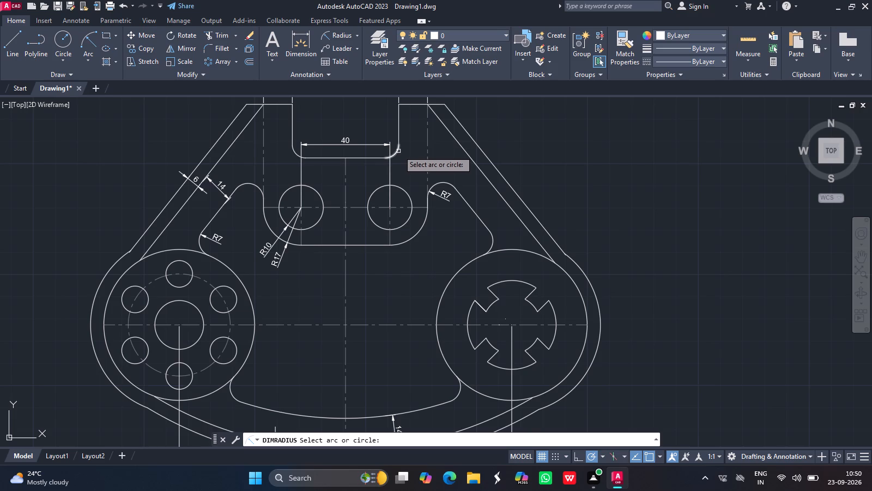
left_click_drag(398, 151, 402, 159)
left_click(402, 159)
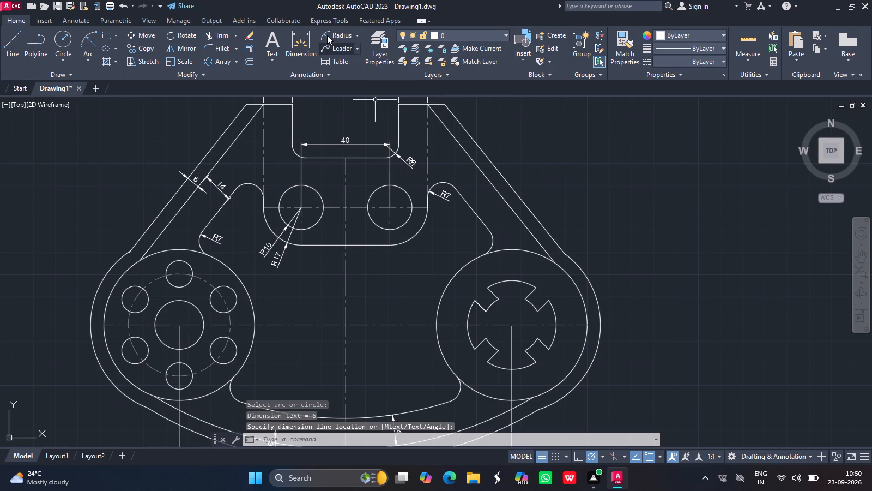
Add radius dimensions to the outer and inner arcs of the four-slot cutout, with both texts in the central pocket.
left_click(327, 34)
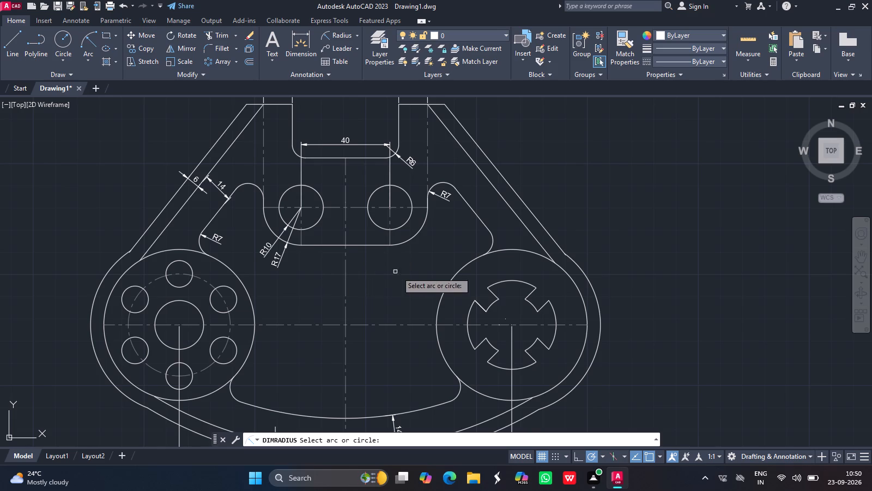
left_click_drag(470, 313, 440, 292)
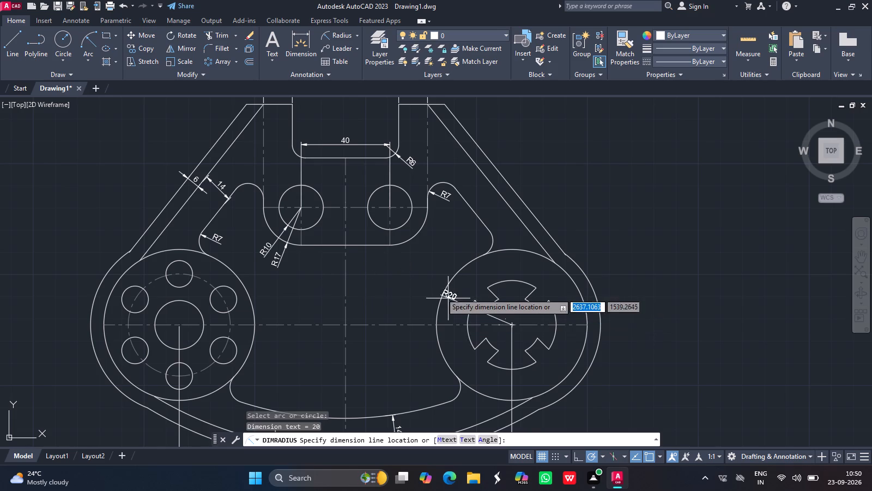
left_click_drag(440, 292, 429, 286)
left_click(429, 286)
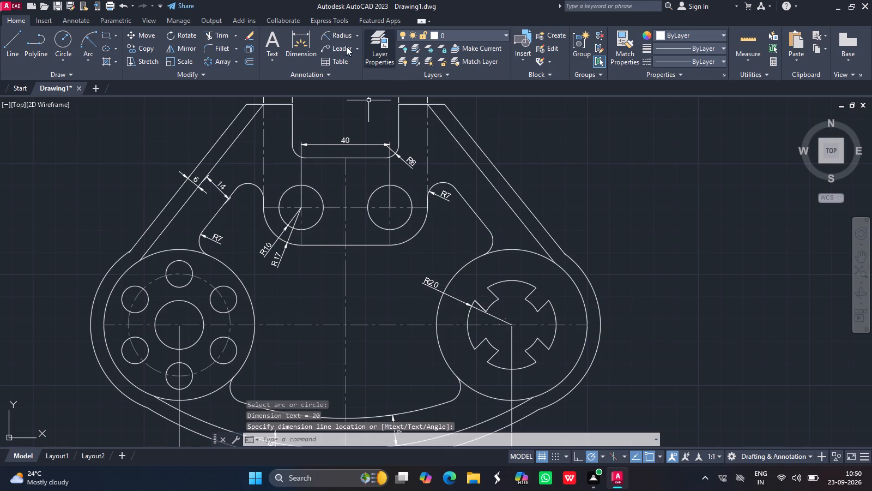
left_click(336, 39)
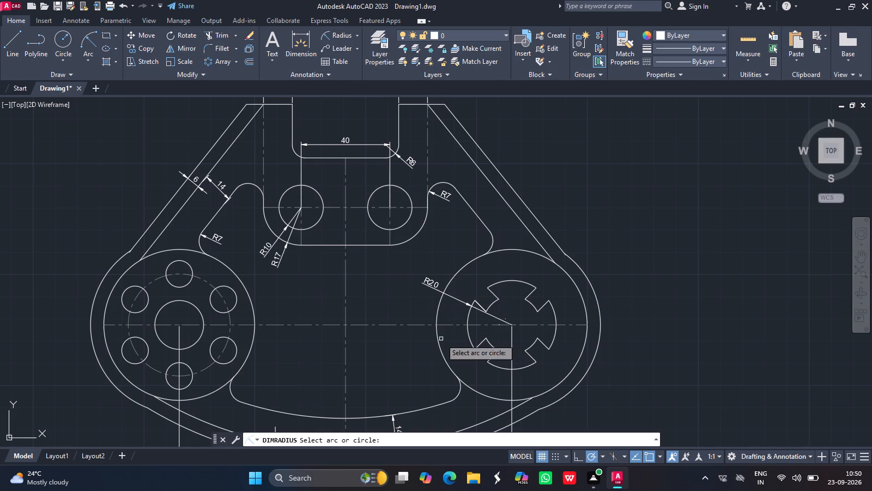
left_click_drag(490, 343, 431, 369)
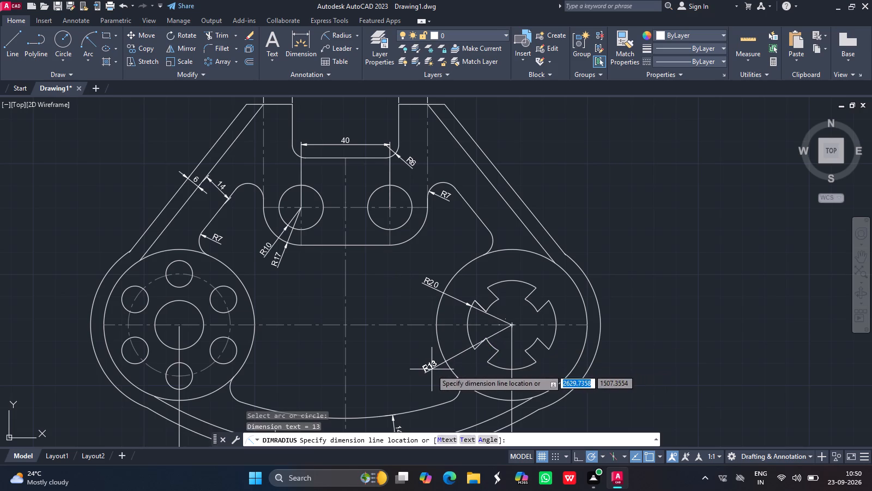
left_click_drag(431, 369, 430, 369)
left_click(430, 369)
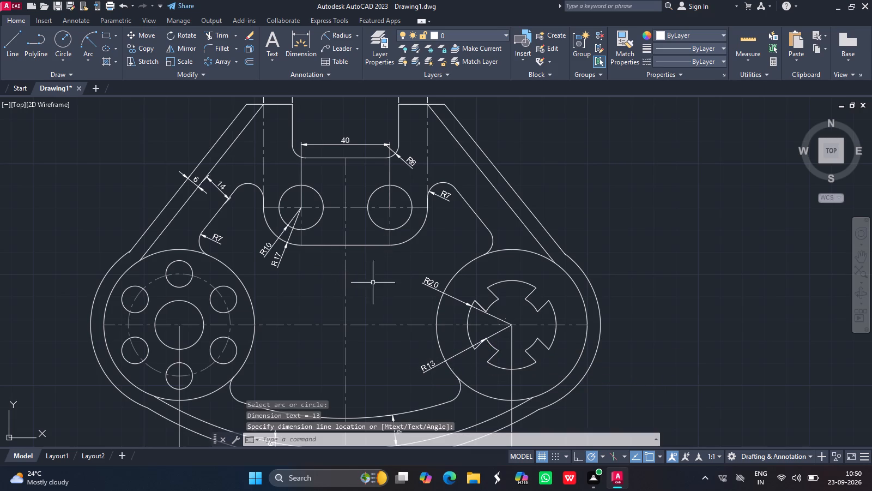
Add radius dimensions to the six-hole pitch circle and the left boss's central hole, with both texts outside the profile.
left_click(340, 31)
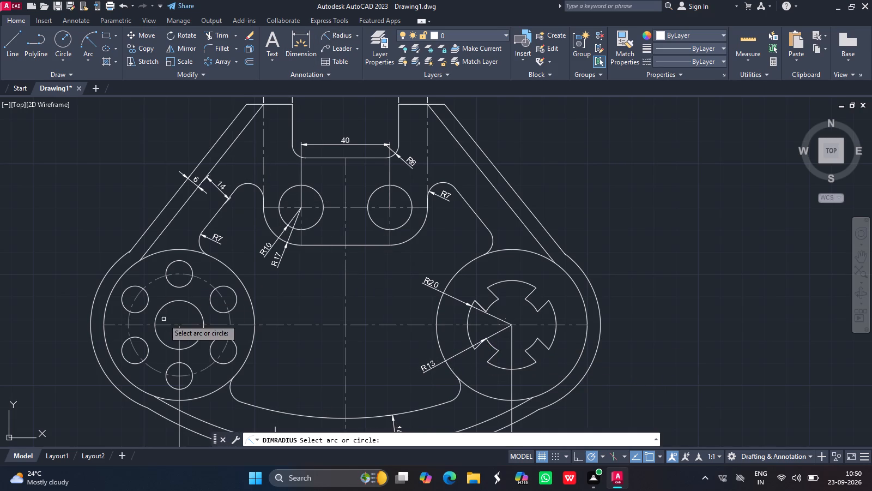
left_click_drag(152, 367, 122, 444)
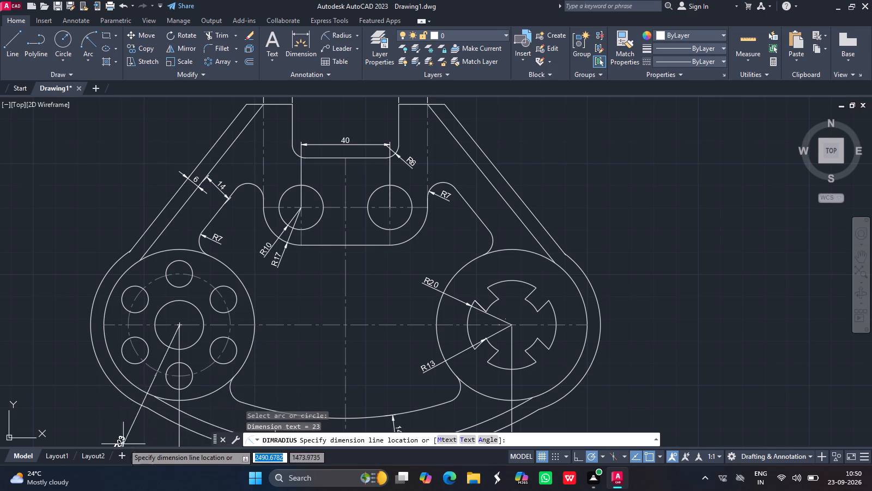
left_click_drag(122, 444, 105, 411)
left_click(105, 411)
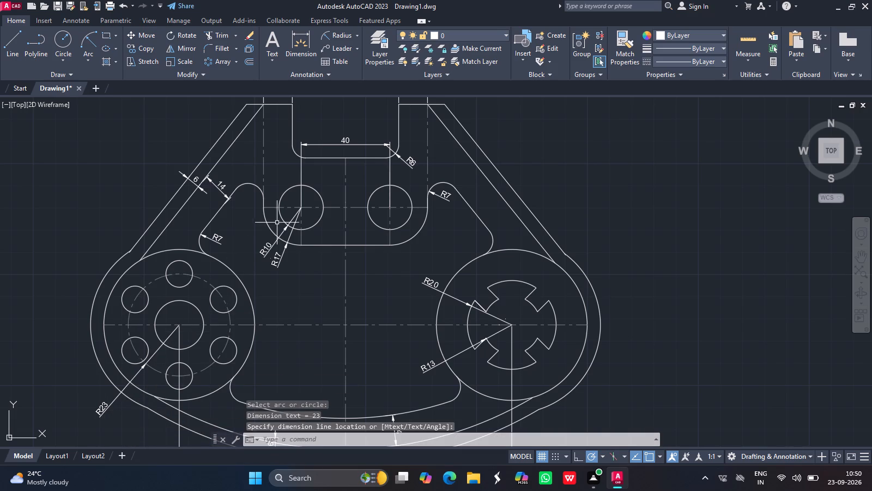
left_click(342, 35)
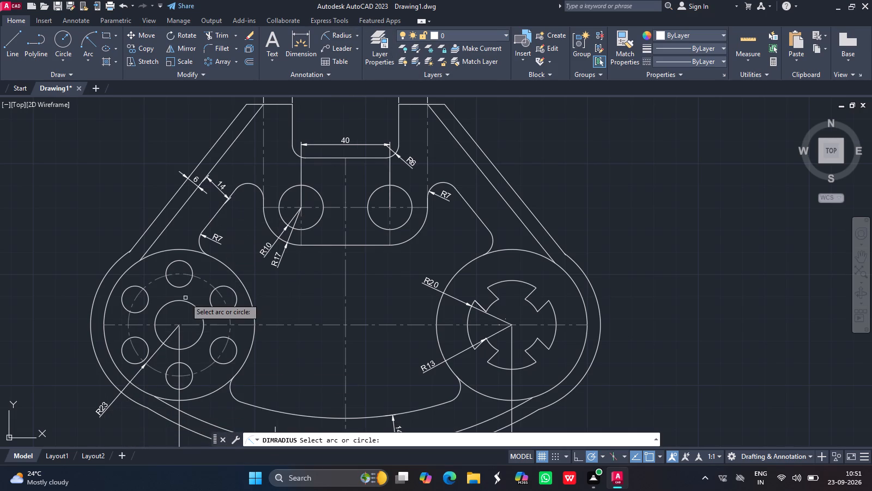
left_click_drag(159, 310, 112, 320)
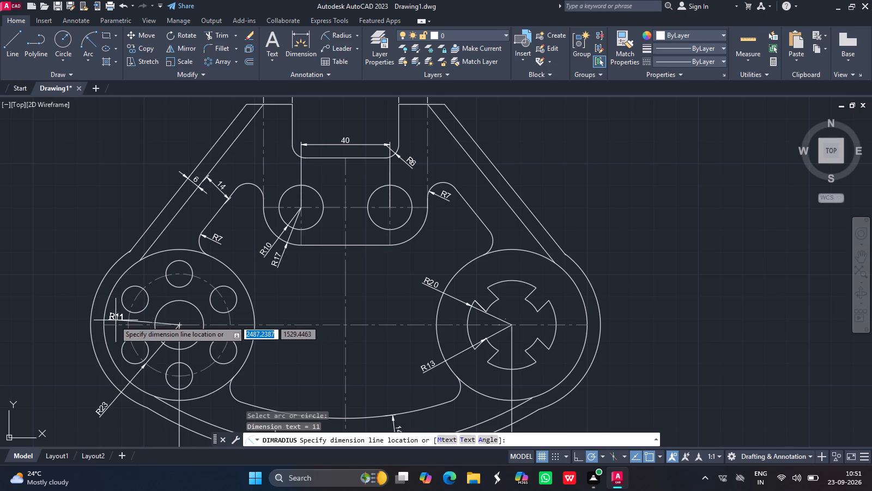
left_click_drag(112, 320, 57, 317)
left_click(57, 317)
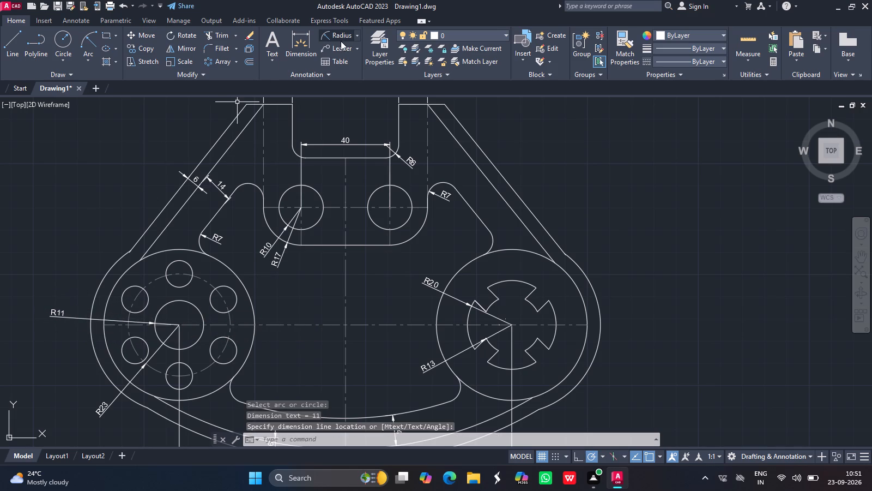
Add radius dimensions to the right boss circle and the outer profile arc around it, with both texts outside the part.
left_click(340, 37)
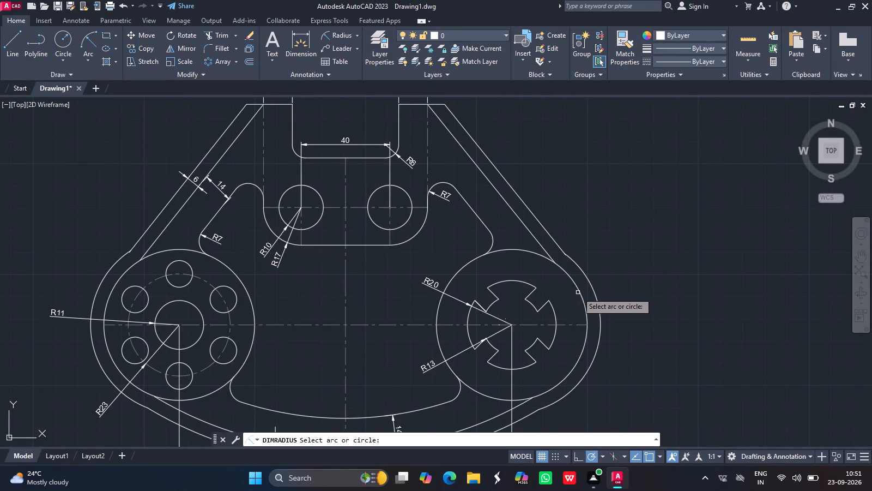
left_click_drag(579, 292, 611, 268)
left_click(611, 268)
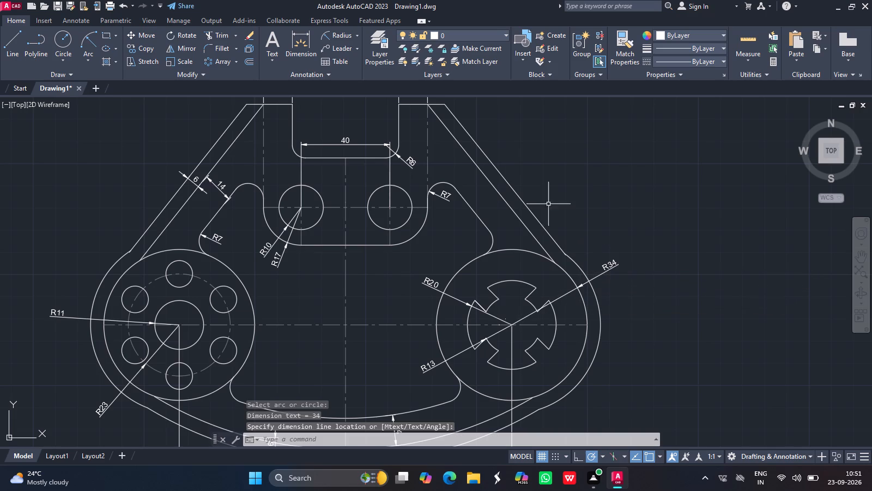
left_click(332, 34)
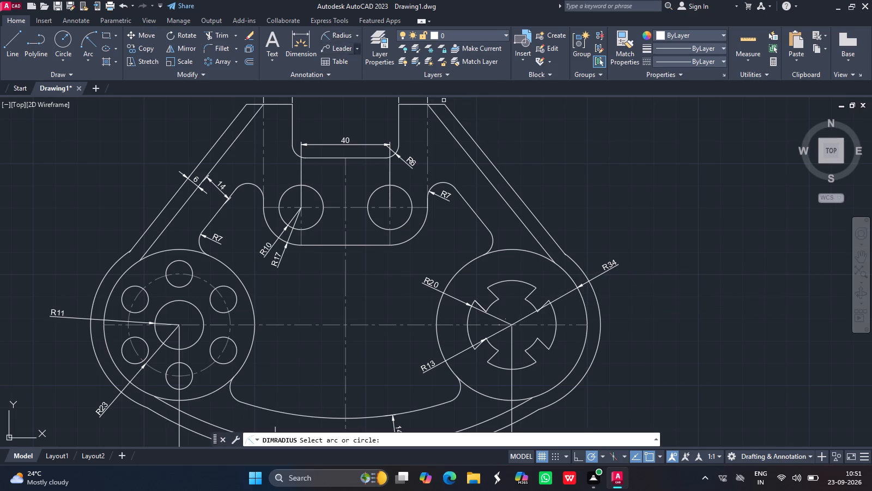
left_click_drag(600, 327, 639, 306)
left_click(639, 306)
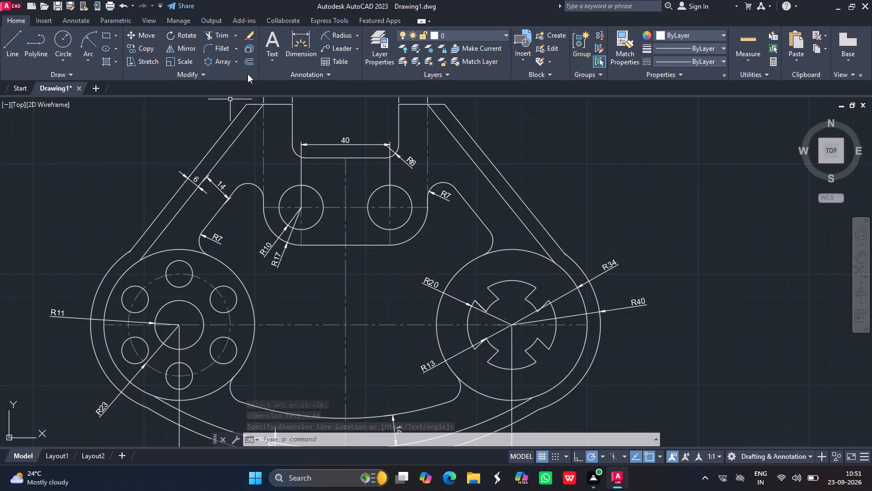
Add an aligned dimension across the open end of the four-slot cutout's lower-right slot.
left_click(354, 37)
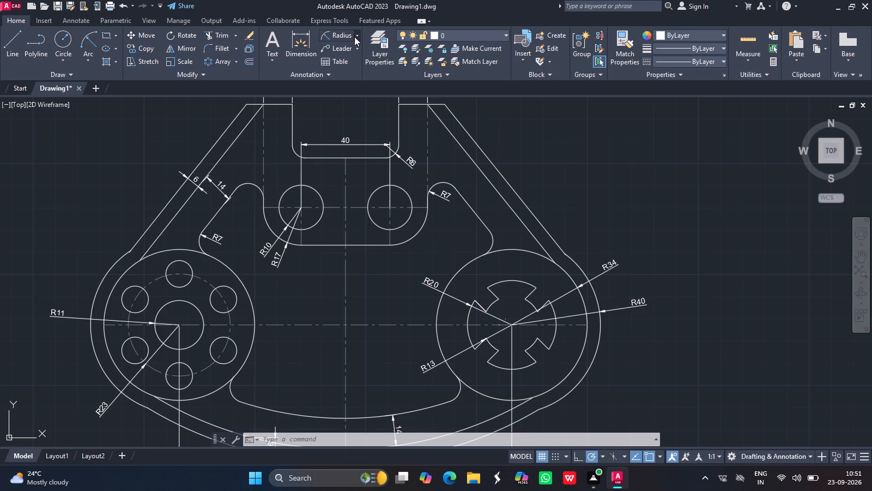
left_click(350, 73)
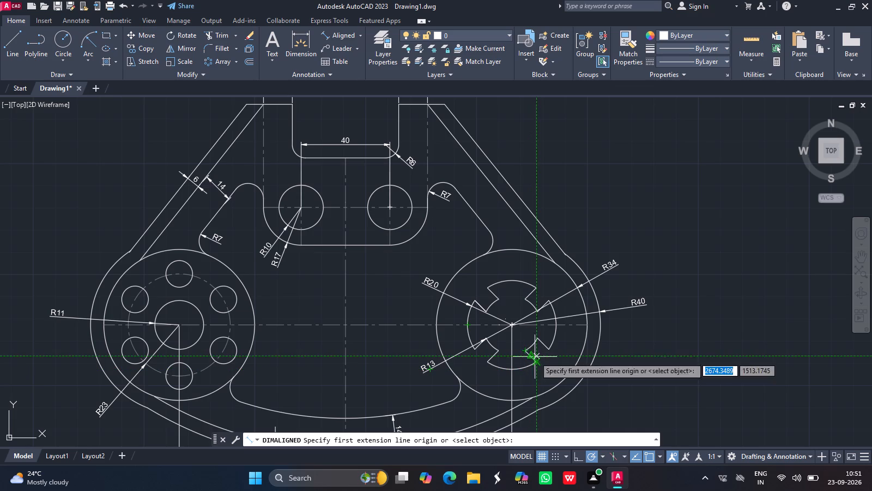
left_click_drag(537, 360, 550, 344)
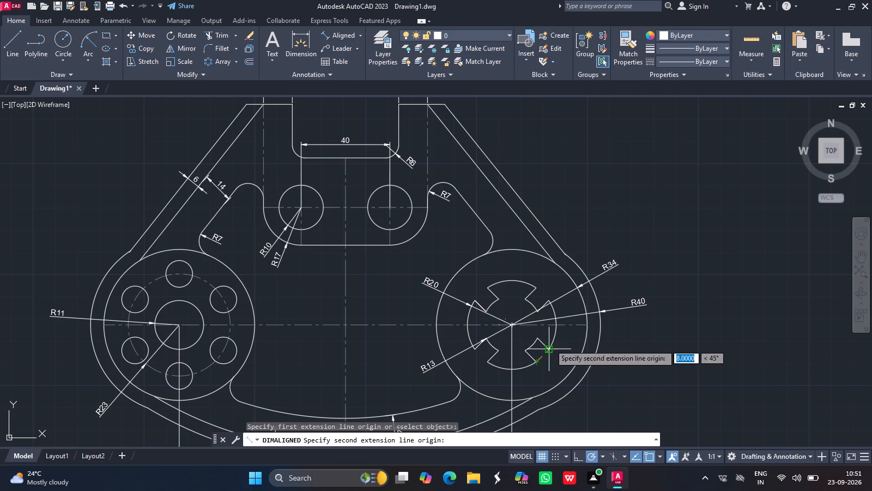
left_click_drag(550, 344, 549, 346)
left_click_drag(549, 346, 555, 354)
left_click(555, 354)
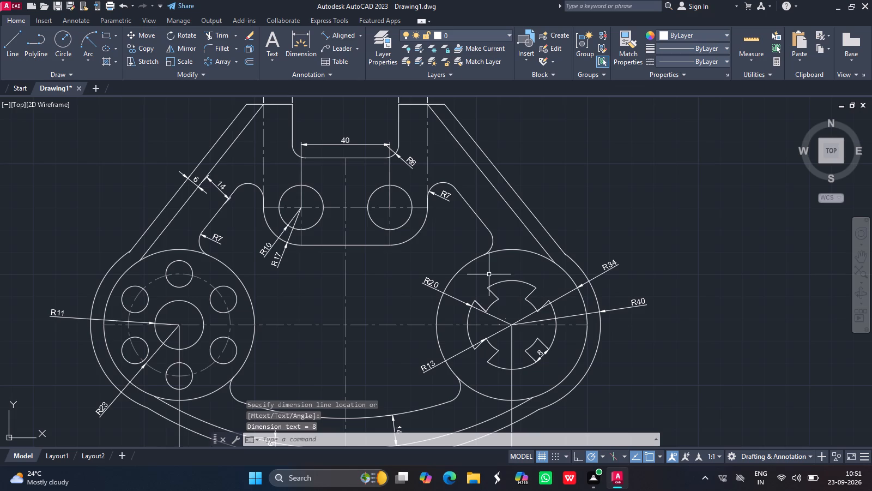
Add a radius dimension to the large outer bottom arc, with its text outside the profile below the right boss.
scroll(398, 277, "down", 1, "ctrl")
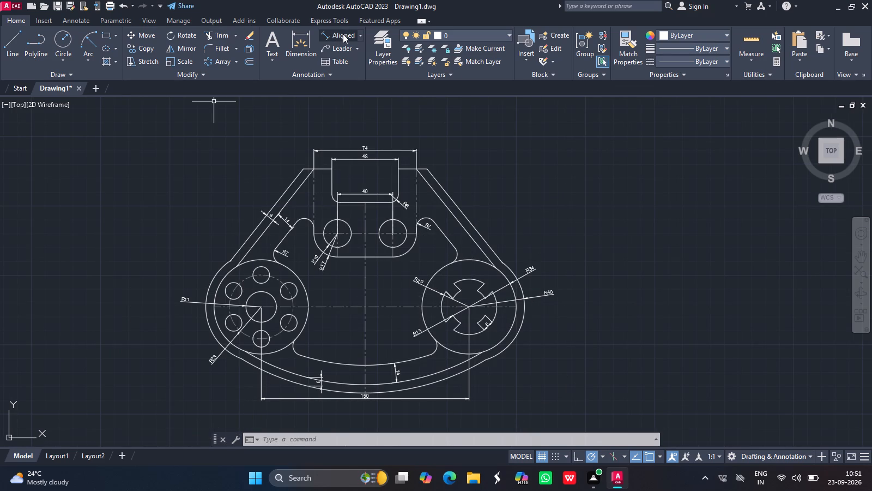
left_click(361, 31)
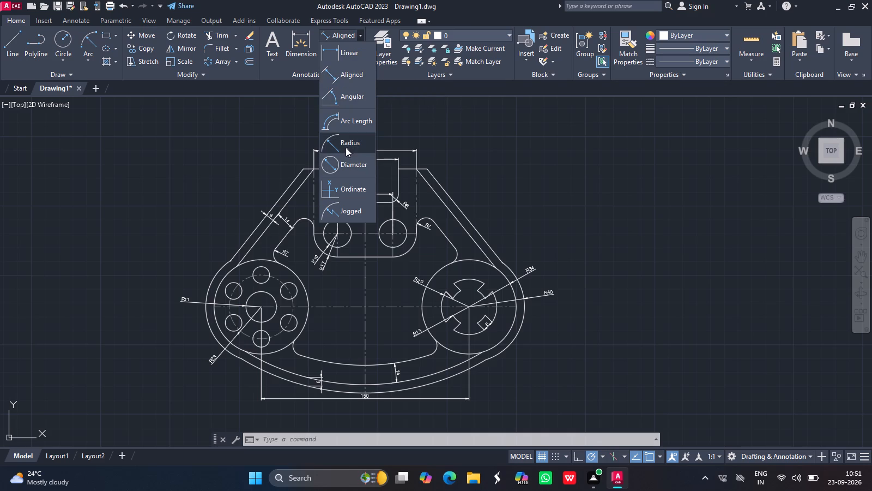
left_click(347, 146)
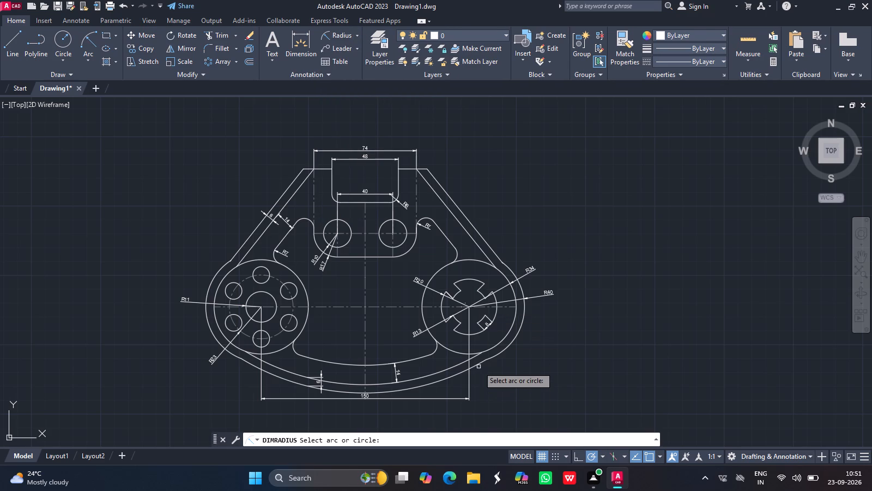
left_click_drag(476, 364, 503, 374)
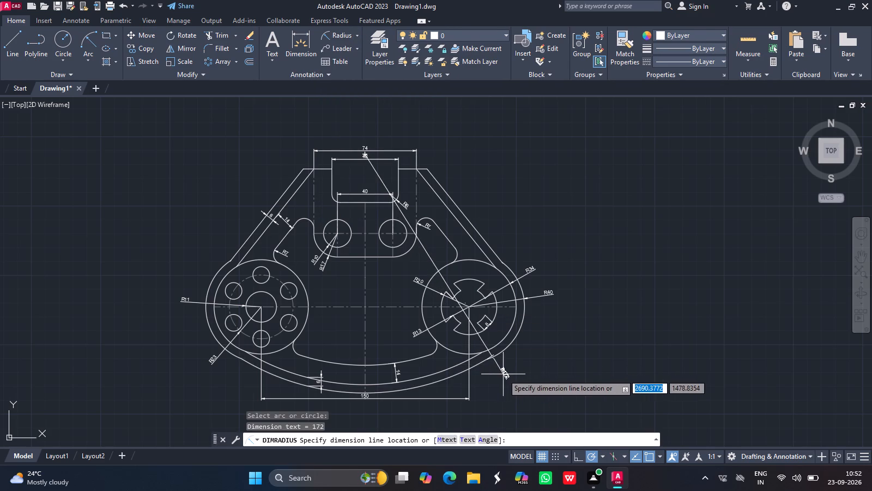
left_click(503, 374)
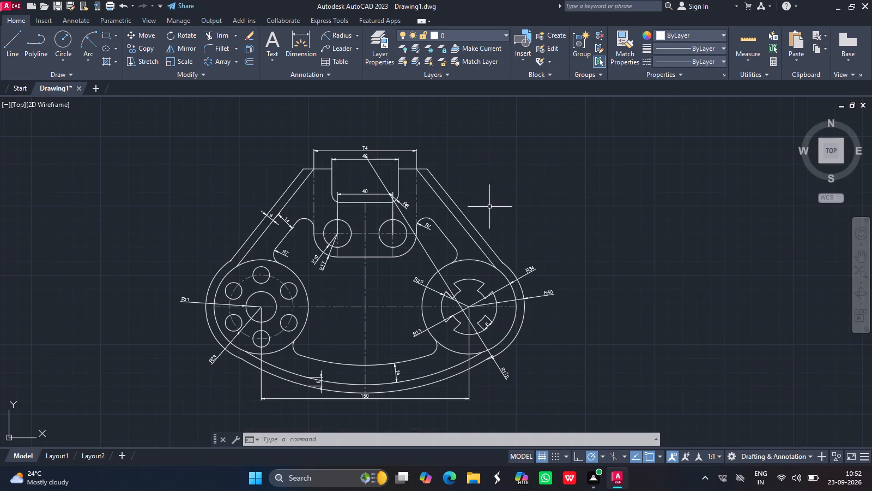
Add the prefix 2X to the R34 radius dimension of the right boss.
double_click(531, 268)
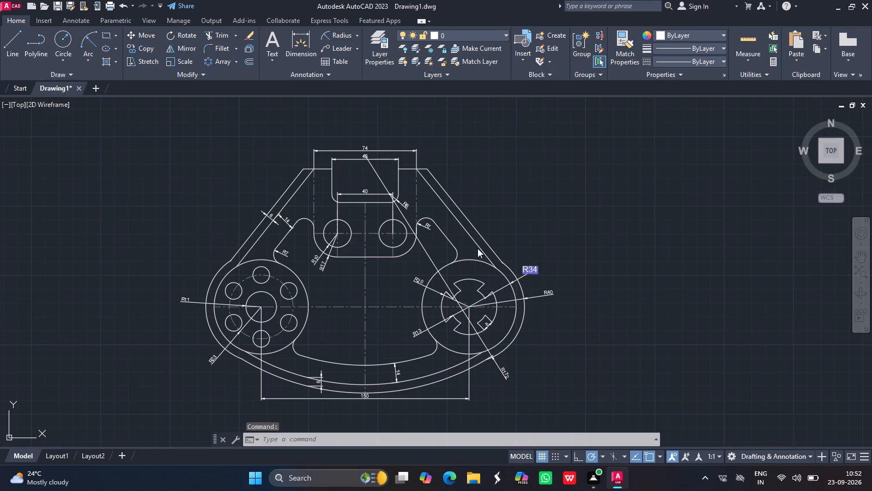
key("Left")
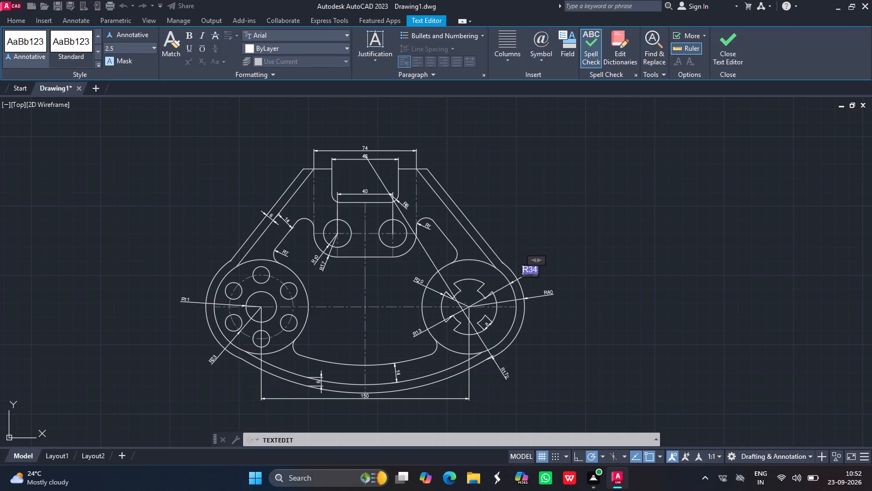
key("2")
key("shift+x")
left_click(607, 262)
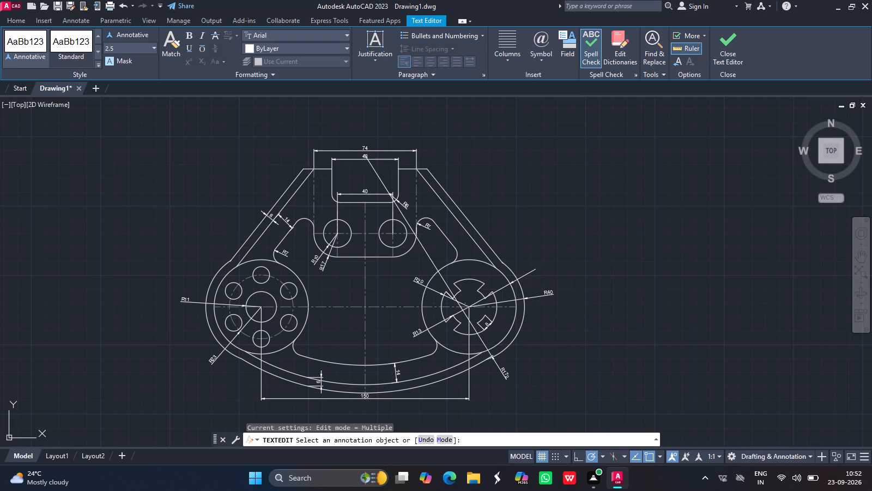
Add the prefix 2X to the R40 radius dimension of the outer arc around the right boss.
double_click(545, 294)
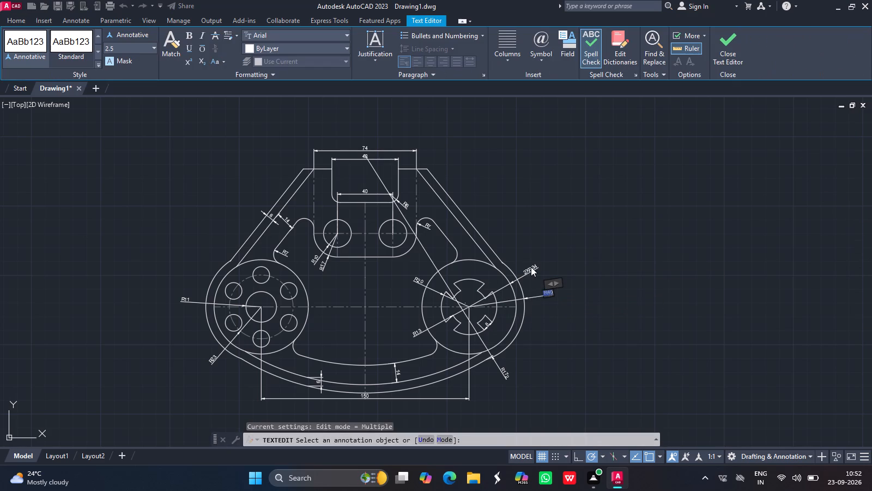
key("Right")
key("Left")
key("Left")
key("Left")
key("Left")
key("Left")
key("Left")
key("Left")
key("Left")
key("Left")
key("Left")
key("Left")
key("Left")
key("Left")
key("Left")
key("Left")
key("Left")
key("Left")
key("Left")
key("Left")
key("Left")
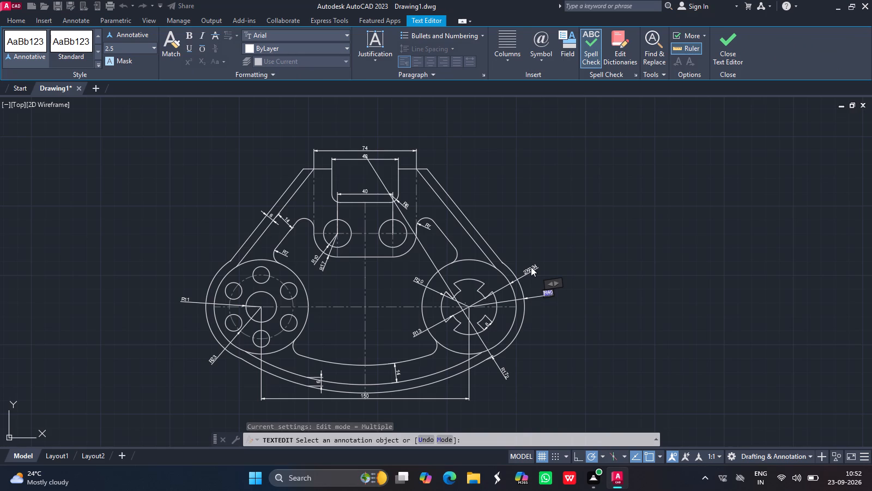
key("2")
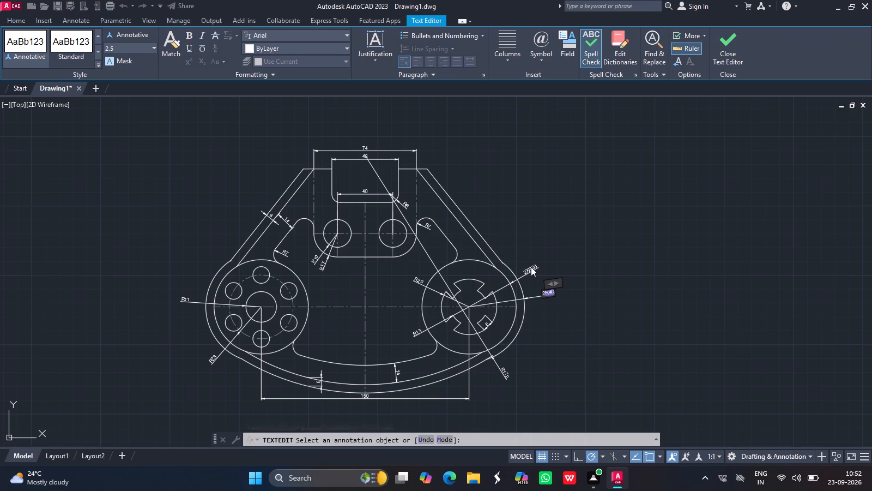
key("shift+x")
left_click(554, 235)
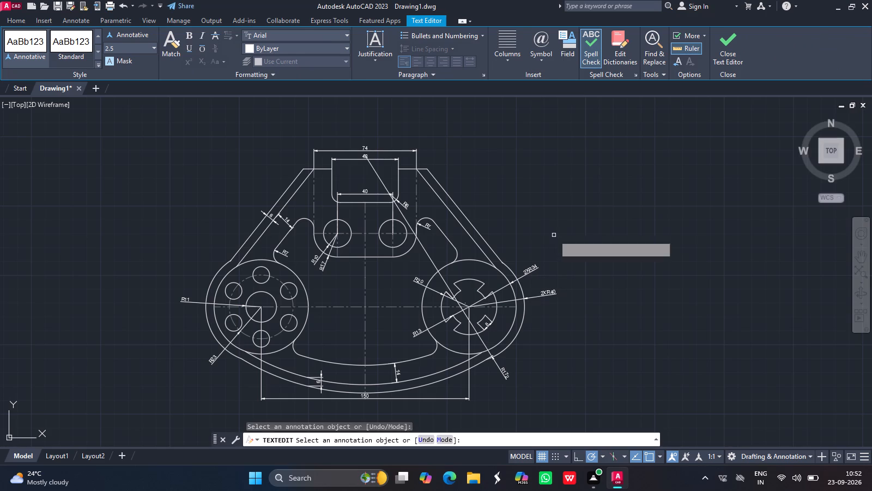
key("Escape")
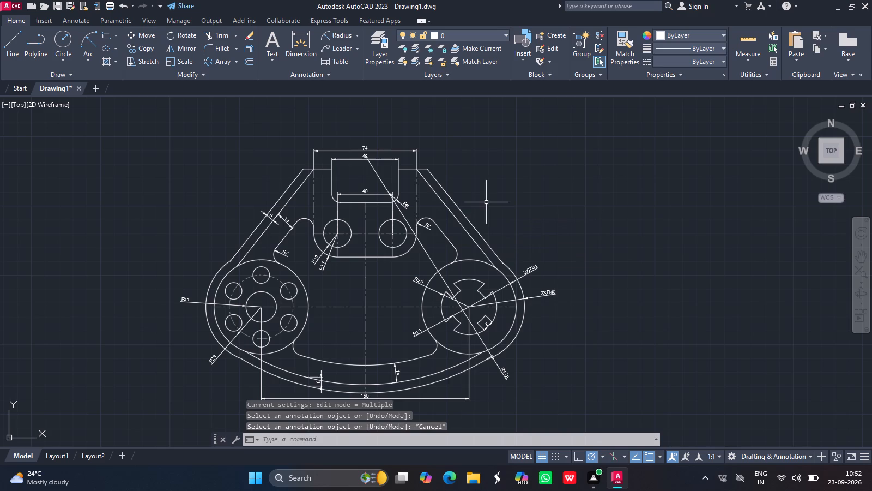
Add the prefix 2X to the radius dimension at the top notch's lower-right corner.
double_click(407, 203)
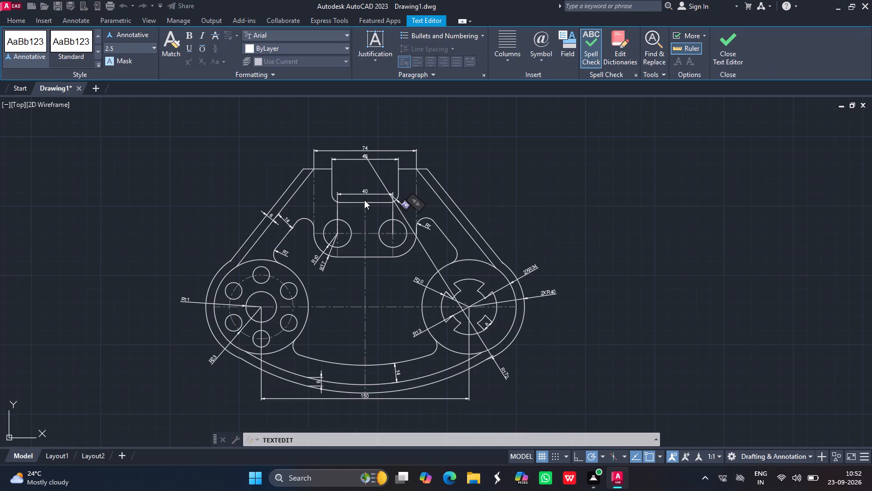
key("Left")
type("2X")
left_click(489, 180)
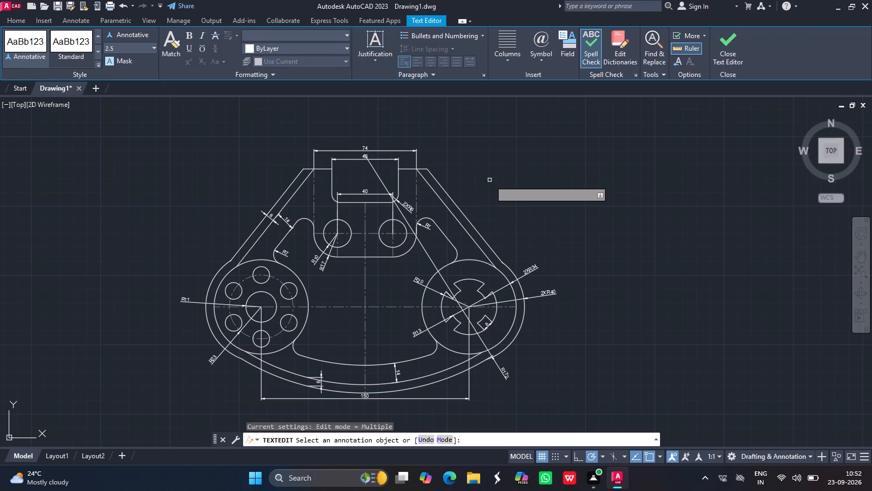
key("Escape")
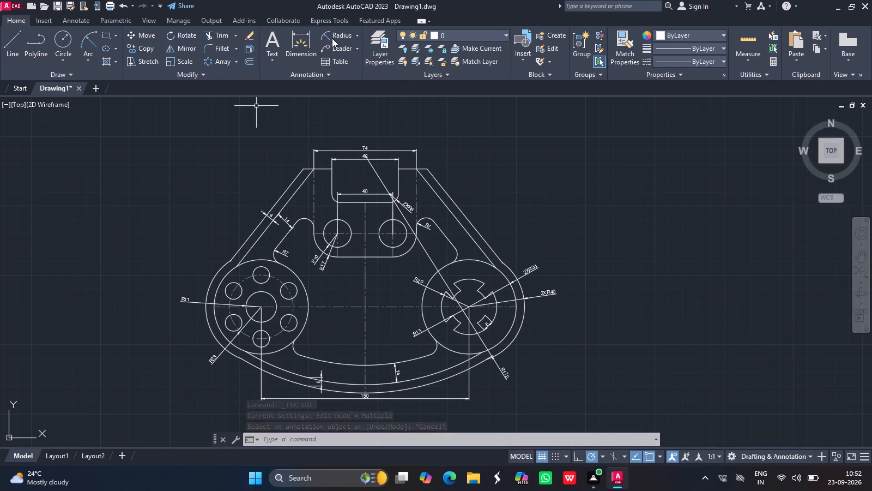
Add the prefix 2X to the R10 radius dimension of the left hole below the notch.
double_click(315, 256)
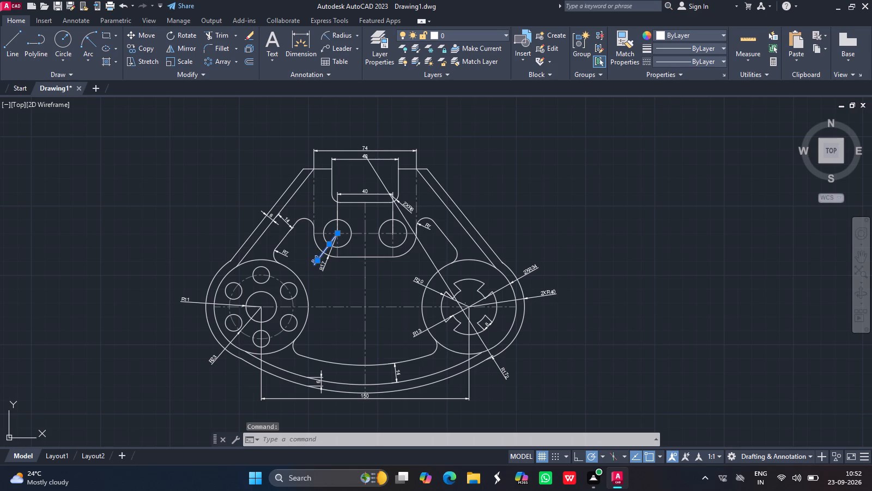
key("Left")
key("2")
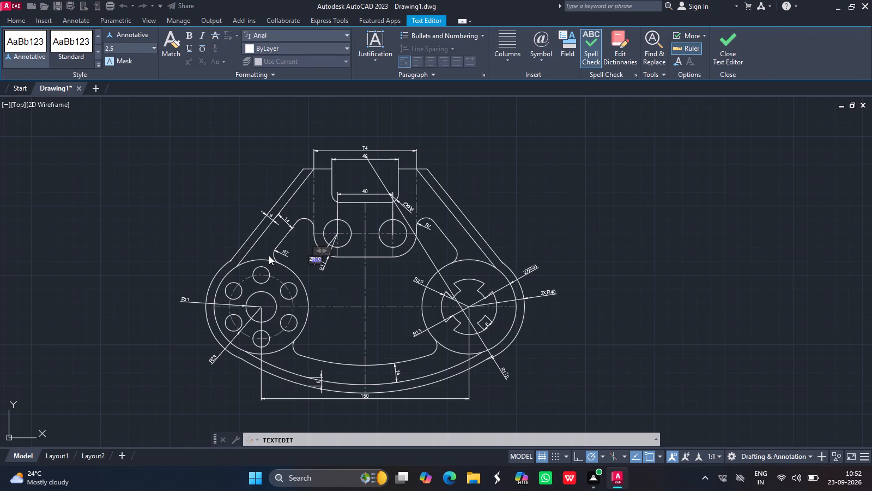
key("shift+x")
left_click(191, 231)
key("Escape")
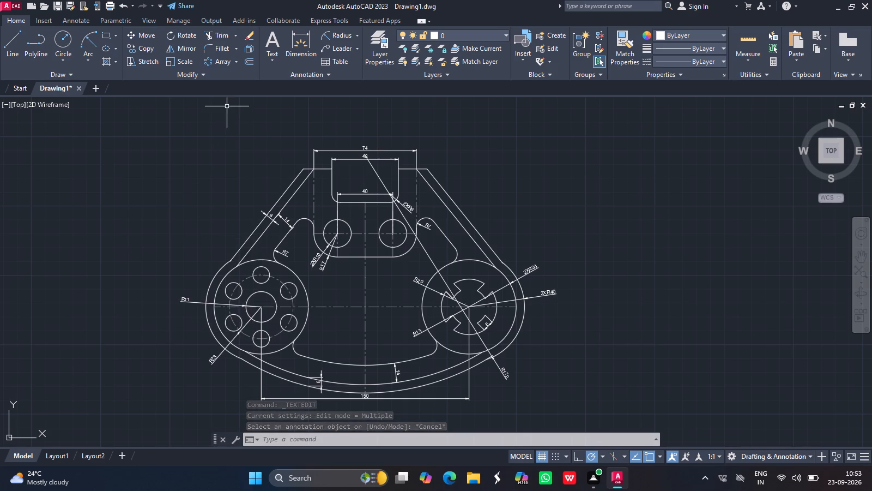
Add a diameter dimension to the upper-left hole of the six-hole array, with its text outside the profile.
left_click(336, 33)
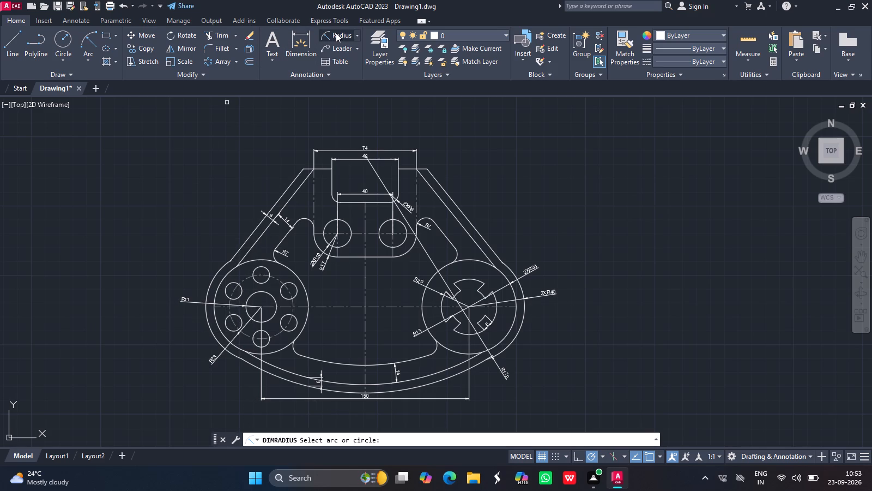
left_click(358, 34)
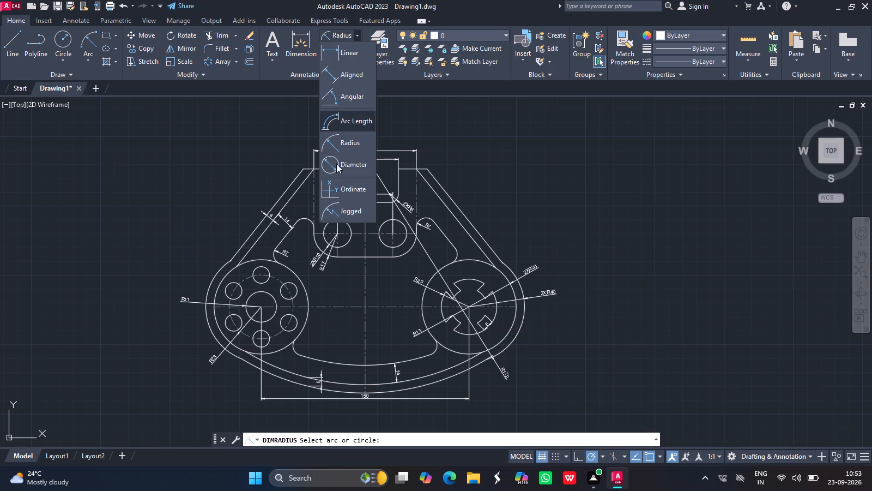
left_click(336, 167)
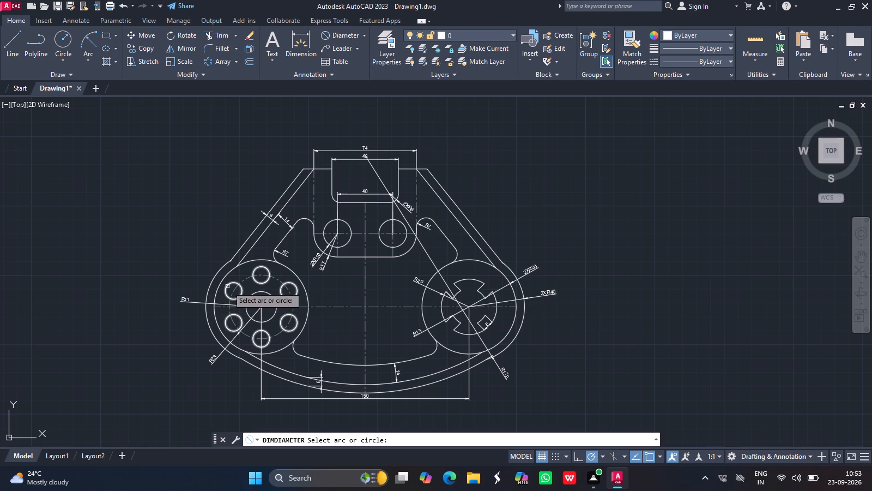
left_click_drag(228, 286, 198, 265)
left_click(198, 265)
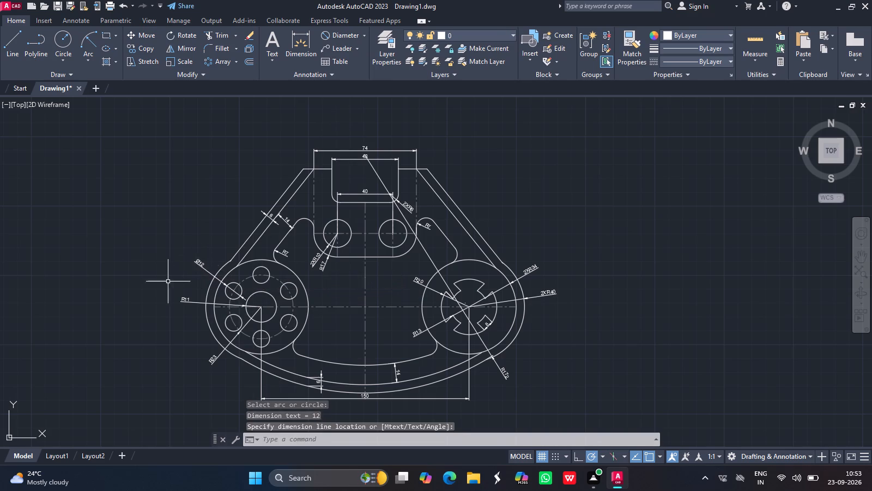
Add the prefix "6 Holes of" to the diameter dimension of the six-hole array.
double_click(197, 261)
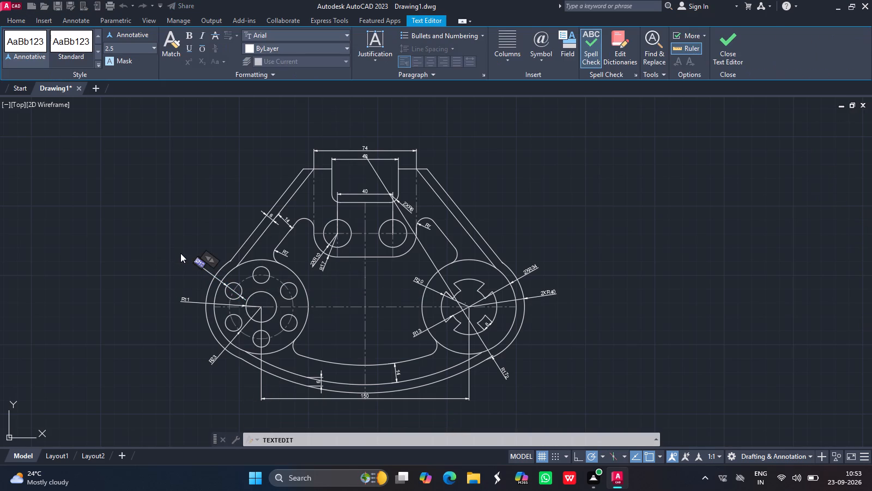
key("Left")
key("6")
key("space")
type("Holes")
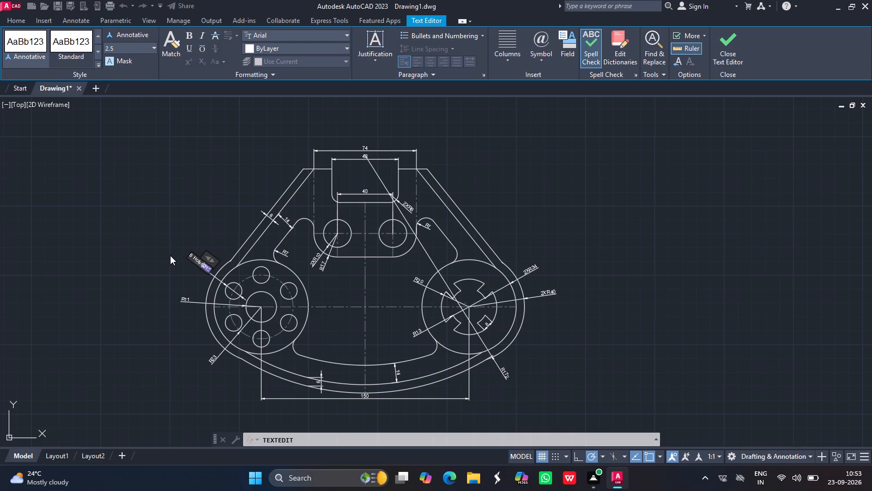
key("space")
type("of")
key("space")
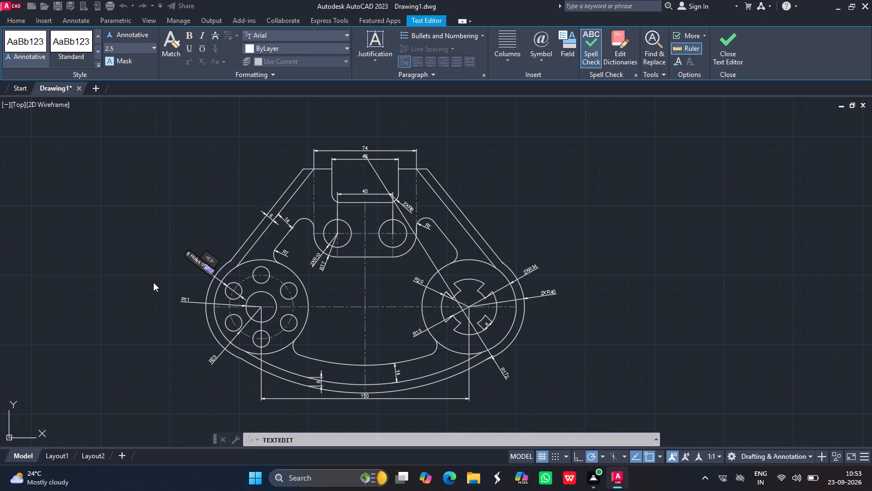
left_click(153, 282)
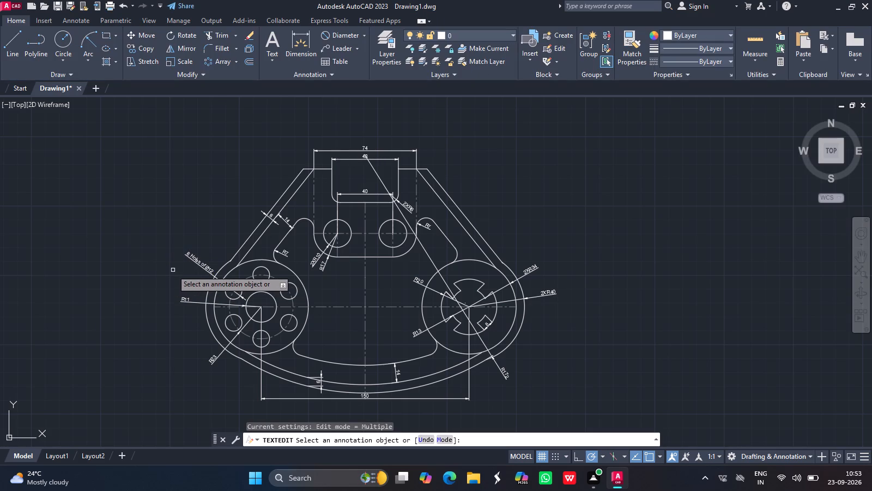
key("Escape")
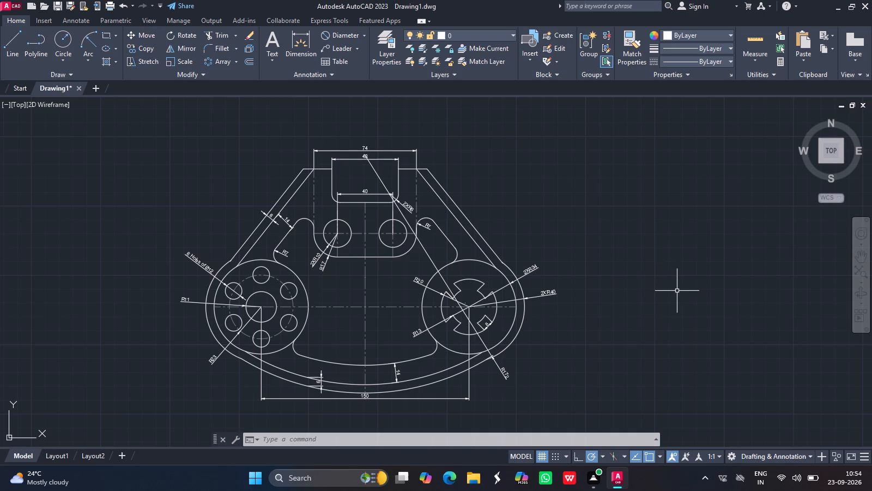
Start saving the drawing and choose the Fuji folder in Documents as its location.
key("ctrl+s")
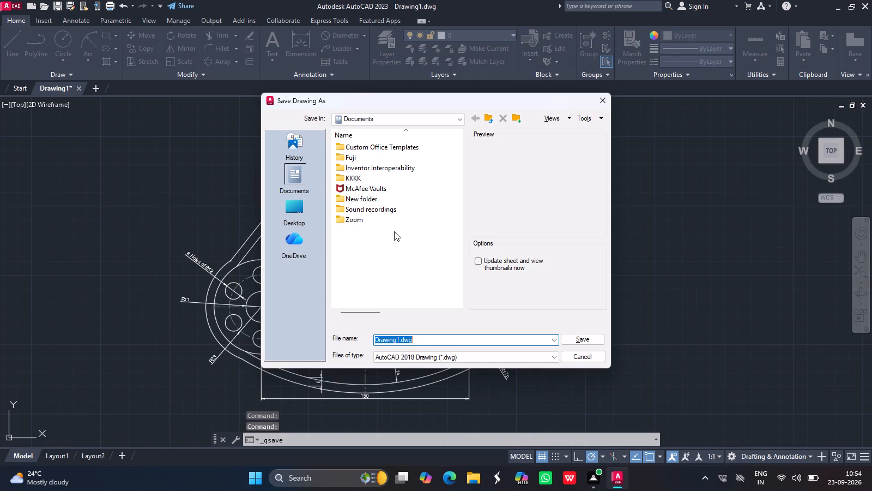
double_click(361, 158)
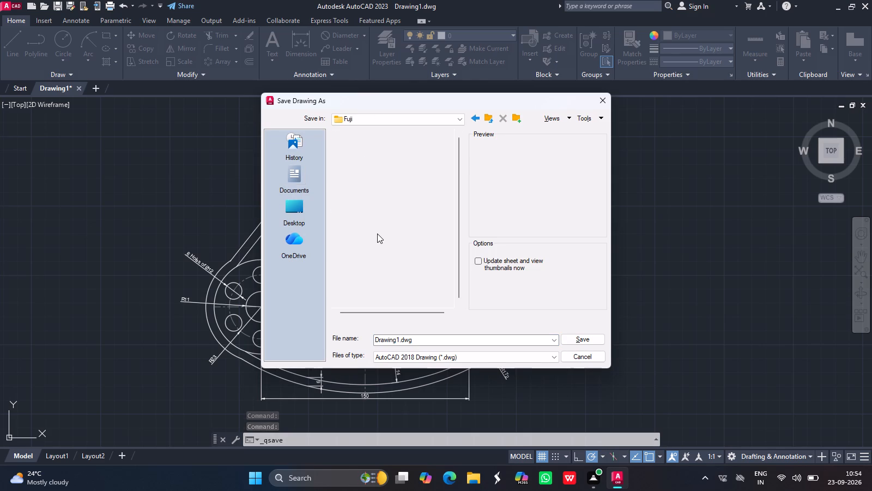
scroll(377, 236, "down", 20)
scroll(377, 236, "down", 15)
scroll(377, 236, "up", 6)
scroll(377, 236, "down", 20)
scroll(377, 236, "down", 20)
scroll(377, 236, "down", 20)
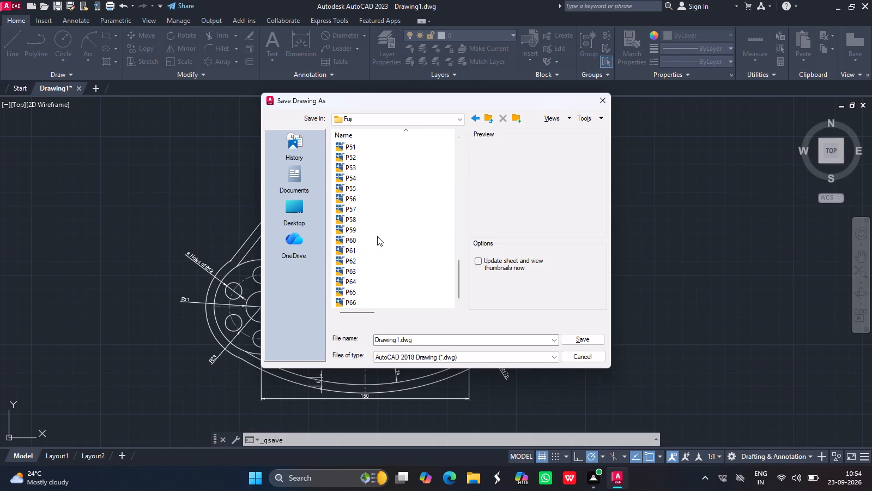
scroll(377, 236, "down", 3)
Name the drawing file P67.dwg and save it in the Fuji folder.
left_click(429, 338)
left_click(429, 338)
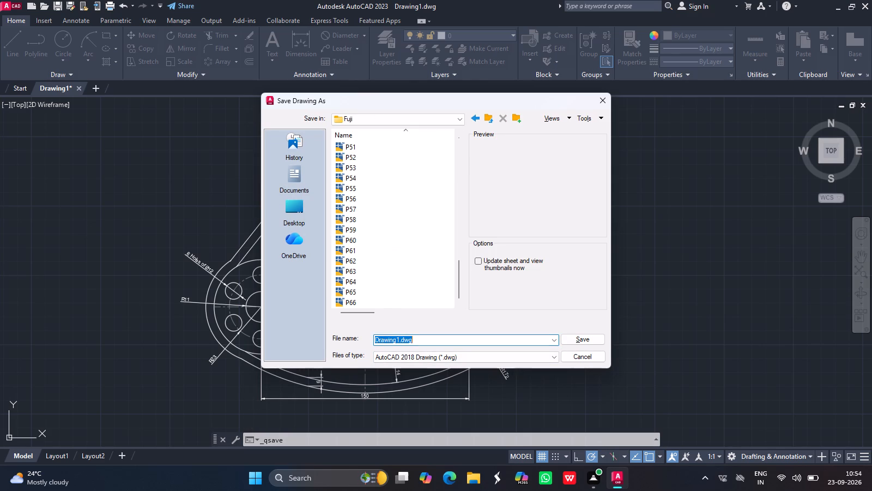
left_click(423, 338)
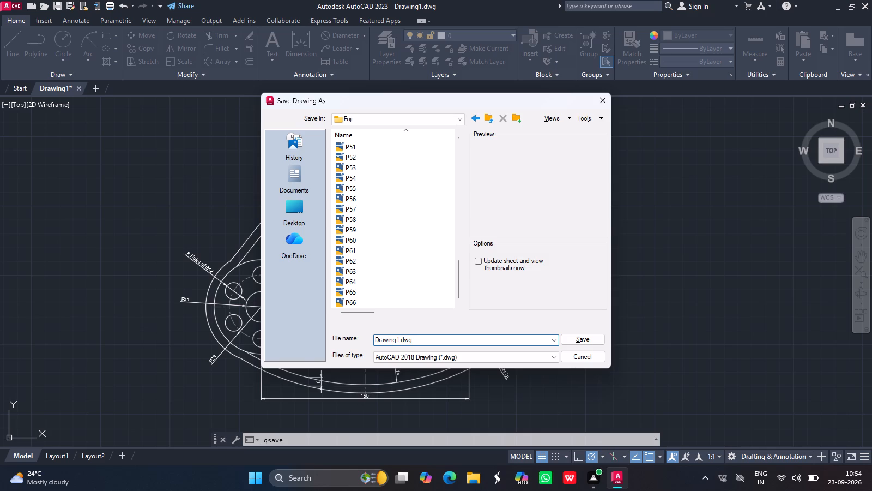
key("Left")
key("Left")
key("Left")
key("Left")
key("BackSpace")
key("BackSpace")
key("BackSpace")
key("BackSpace")
key("BackSpace")
key("BackSpace")
key("BackSpace")
key("BackSpace")
key("BackSpace")
key("BackSpace")
key("BackSpace")
key("BackSpace")
key("BackSpace")
key("BackSpace")
key("BackSpace")
key("BackSpace")
key("BackSpace")
key("BackSpace")
key("shift+p")
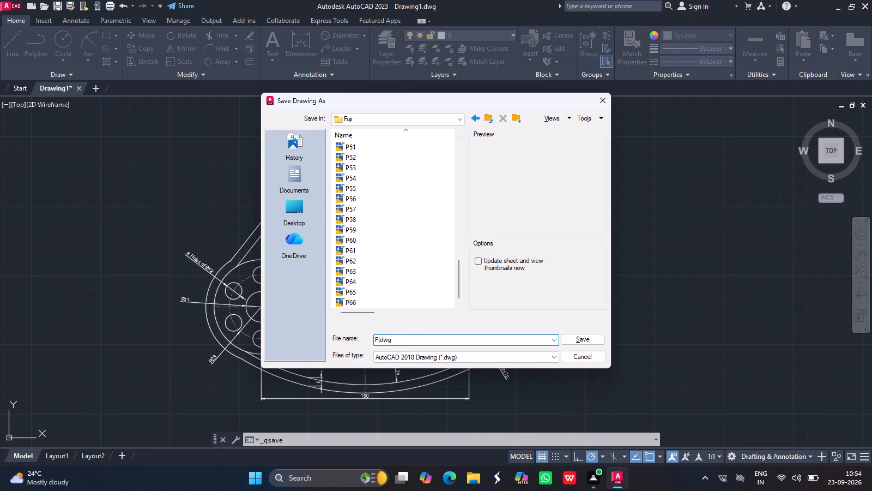
type("67")
left_click(585, 338)
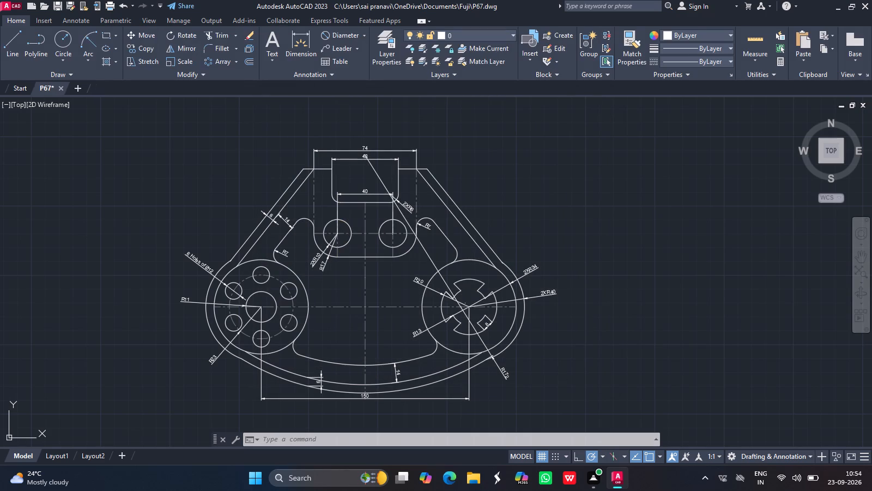
Set up a plot with the DWG To PDF.pc3 plotter, the plot centered on the paper and landscape orientation.
key("ctrl+p")
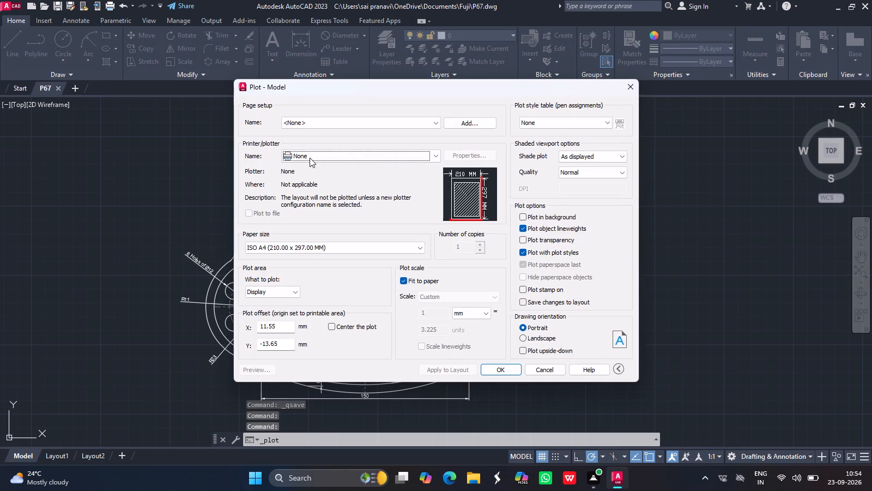
left_click(312, 158)
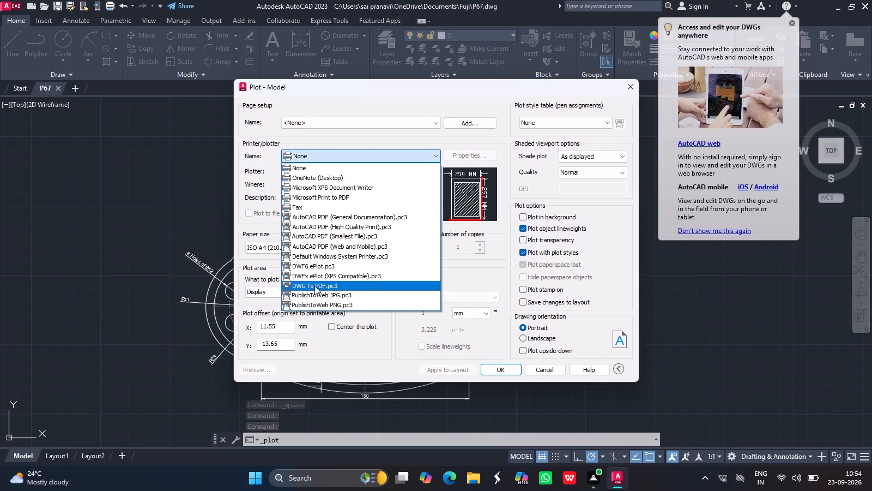
left_click(314, 286)
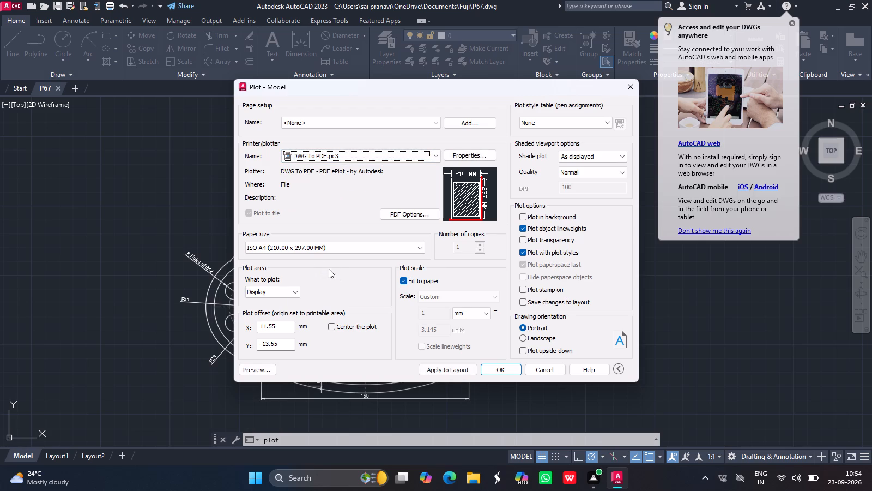
left_click(327, 327)
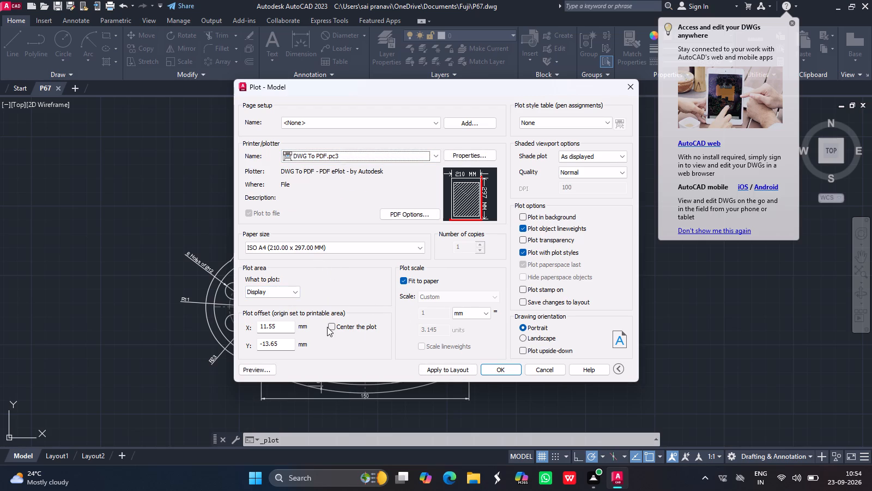
left_click(331, 326)
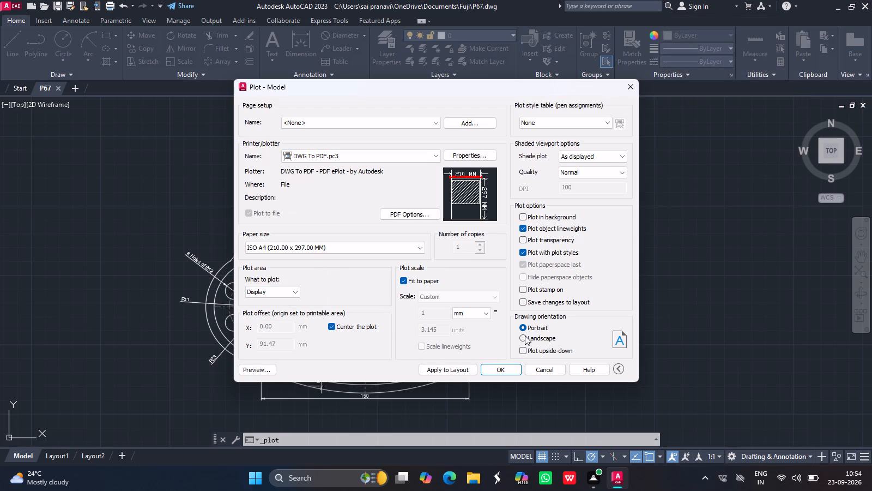
left_click(523, 336)
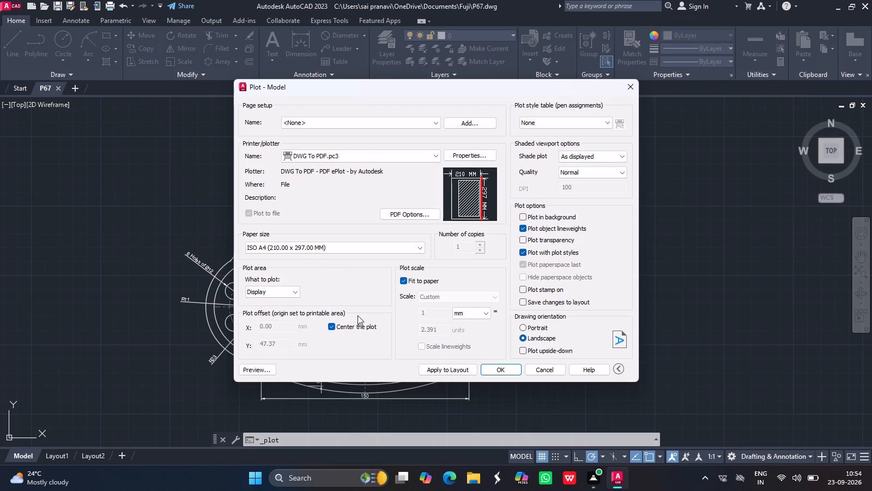
Set the plot area to a window enclosing the whole part profile and all its dimensions.
left_click(282, 295)
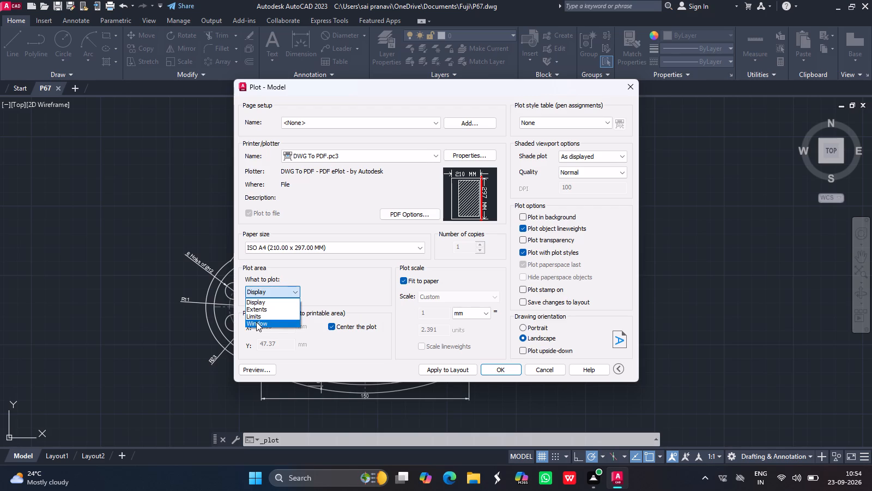
left_click(256, 322)
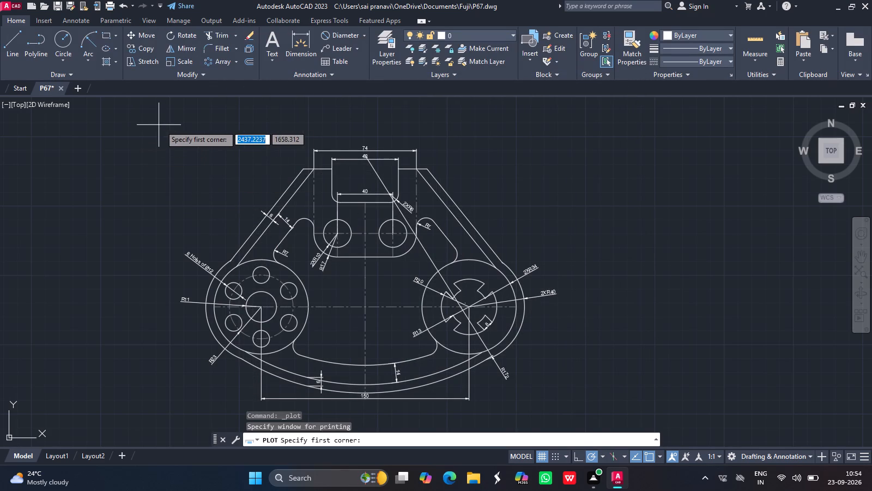
left_click_drag(174, 131, 383, 235)
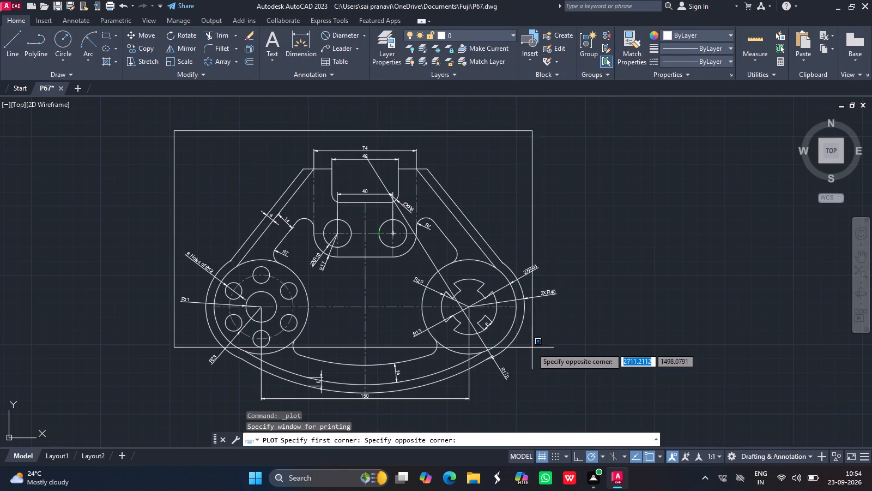
left_click(585, 414)
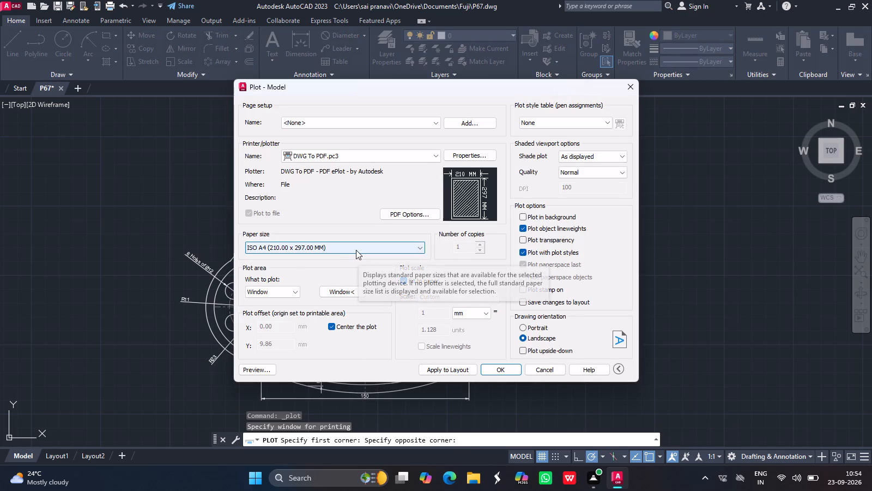
Run the plot and save the PDF as P67-Model.pdf in the Fuji folder.
left_click(499, 366)
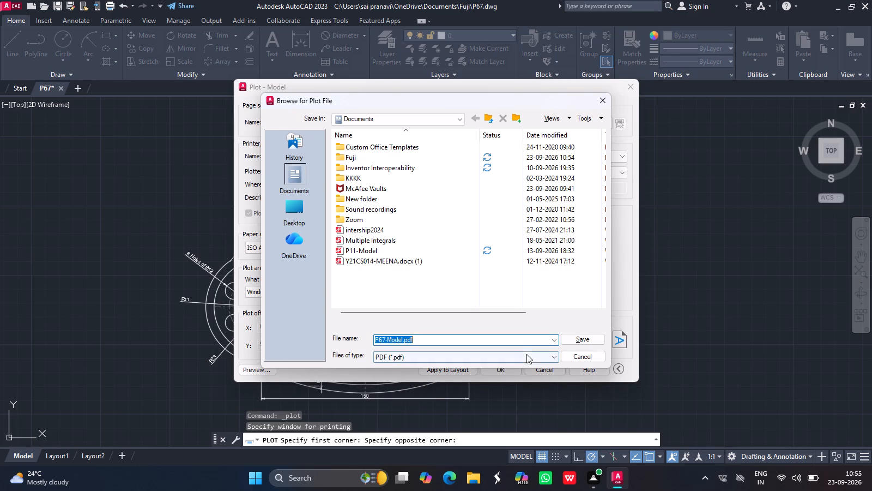
double_click(362, 157)
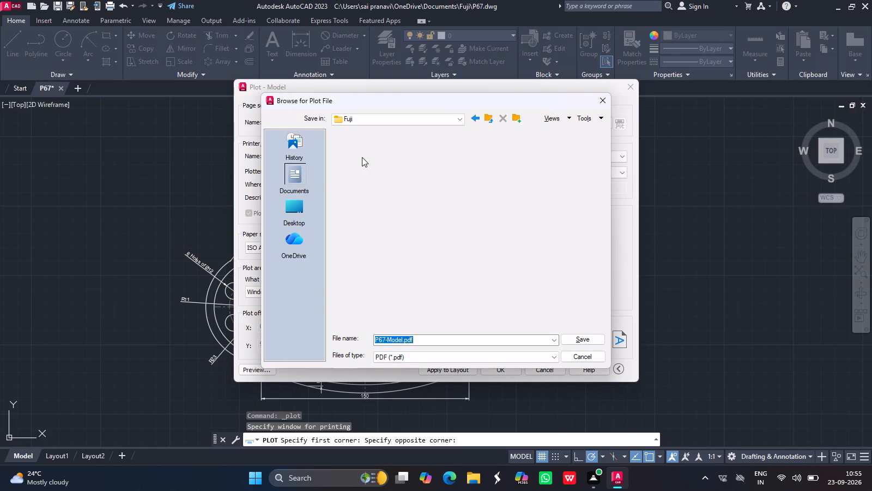
left_click(585, 339)
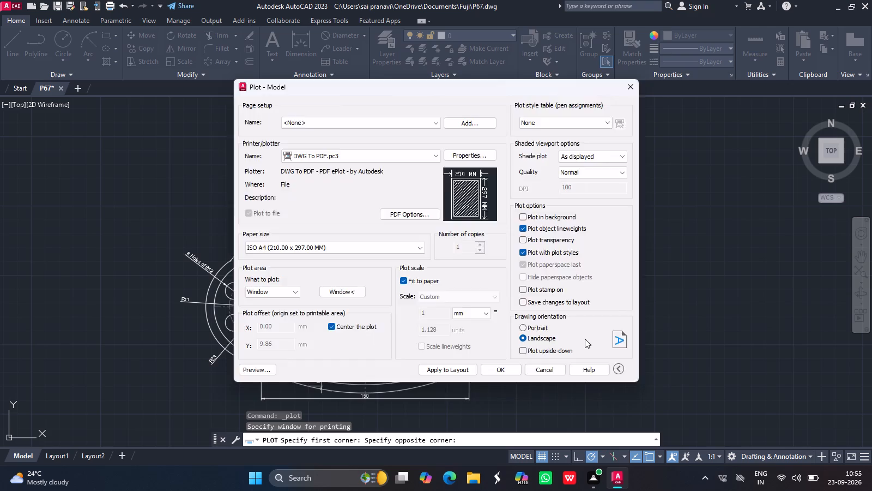
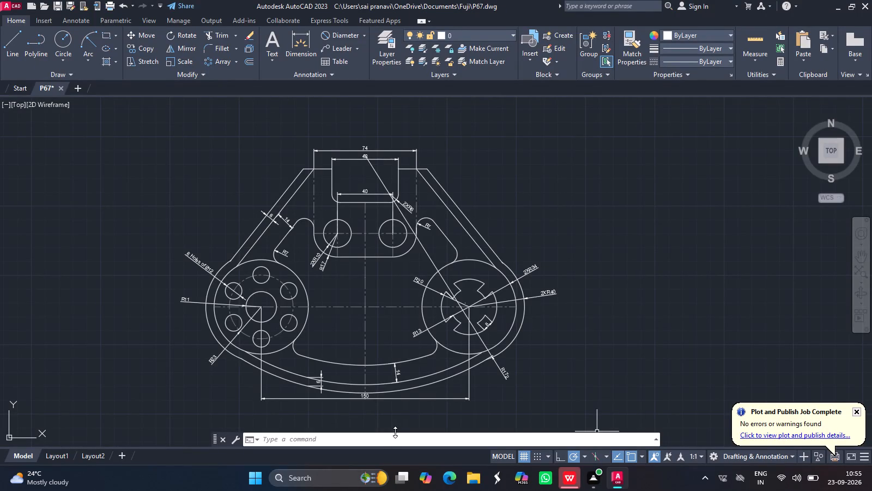
Turn off command logging with the LOGFILEOFF command.
left_click(360, 441)
type("logfi")
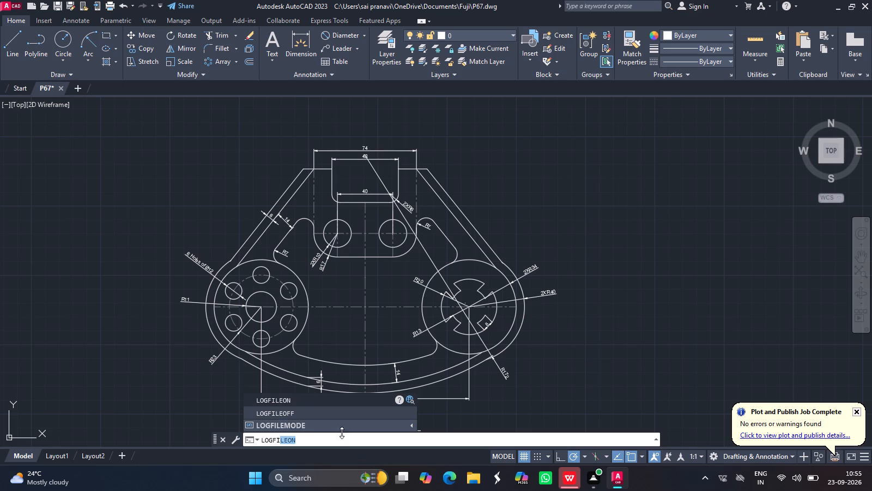
left_click(293, 414)
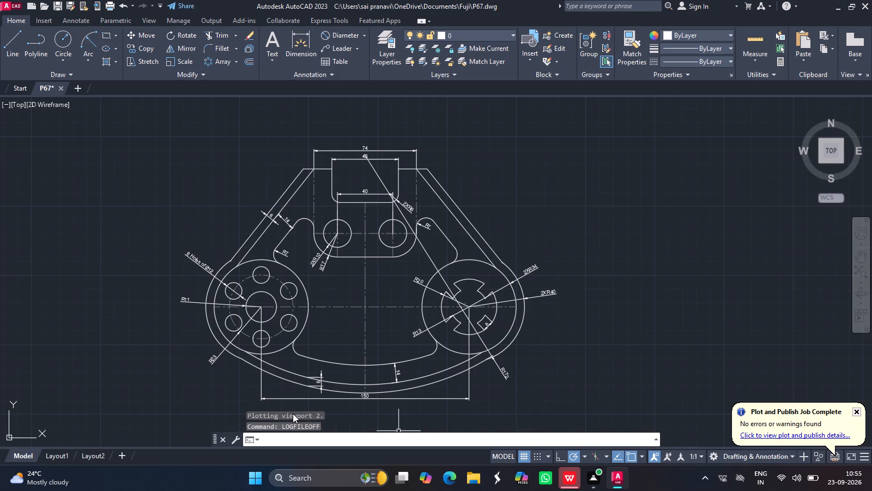